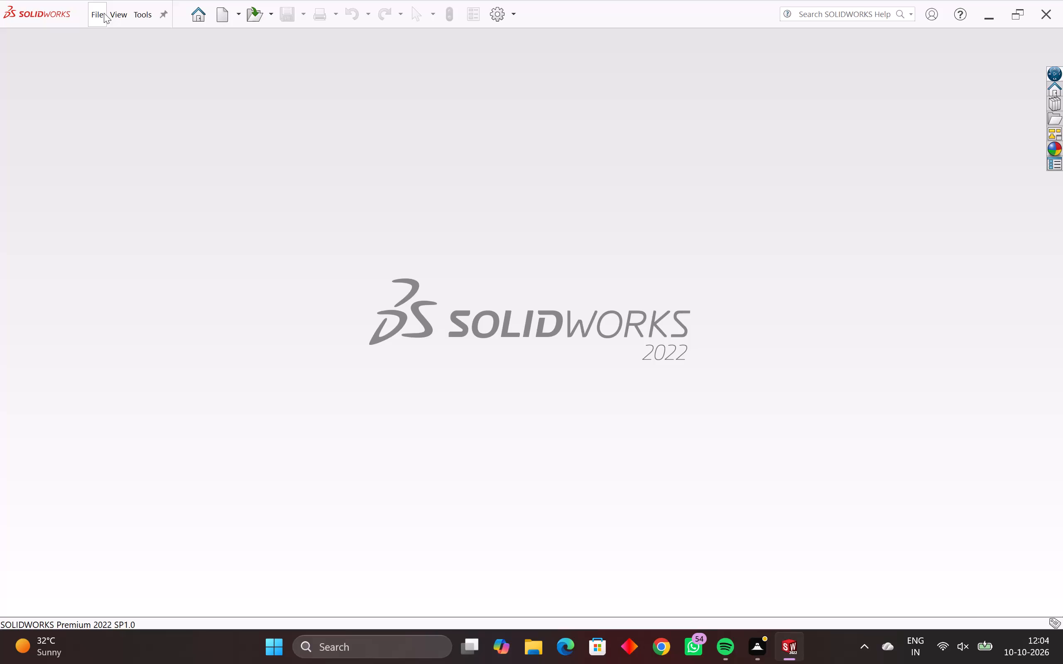
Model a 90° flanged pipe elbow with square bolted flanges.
Create a new part document.
left_click(103, 12)
left_click(221, 12)
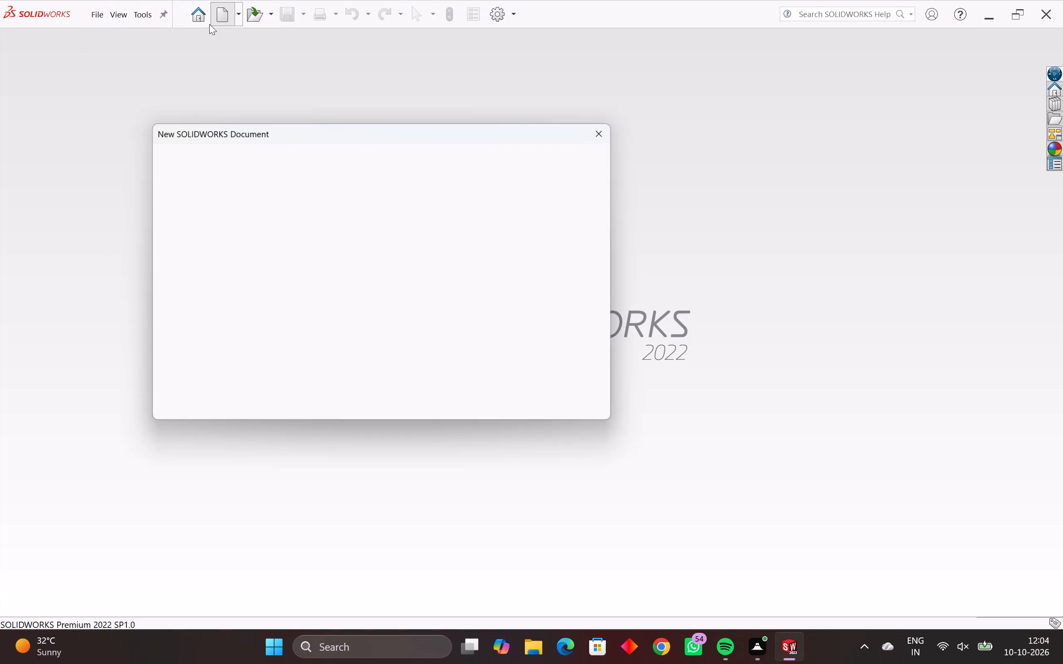
double_click(226, 214)
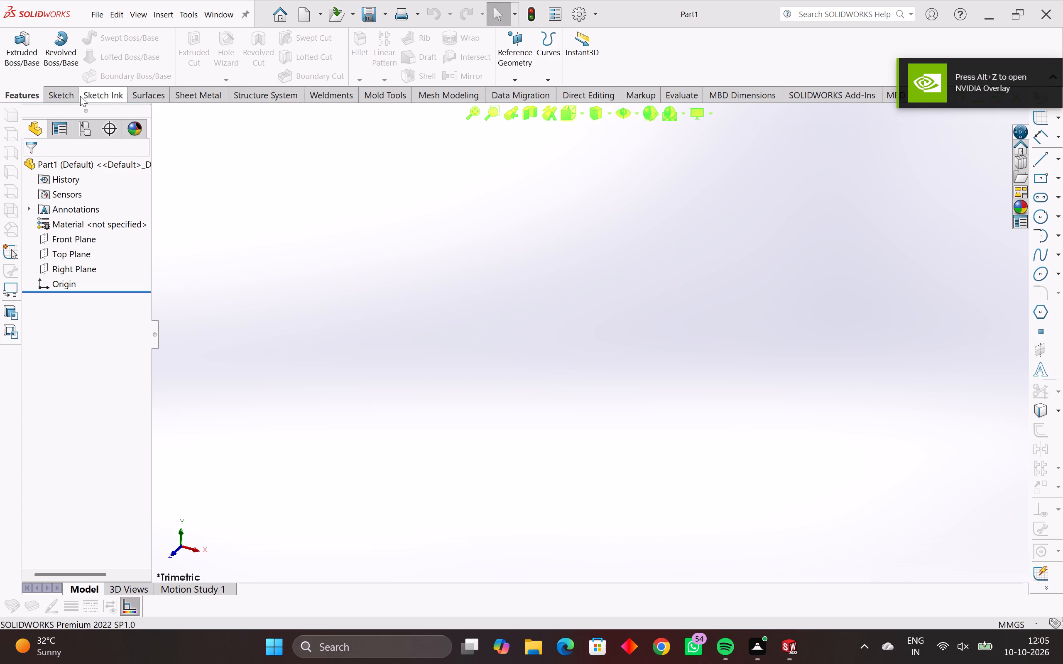
Start a new sketch on the Front Plane.
left_click(61, 89)
scroll(374, 290, "down", 1)
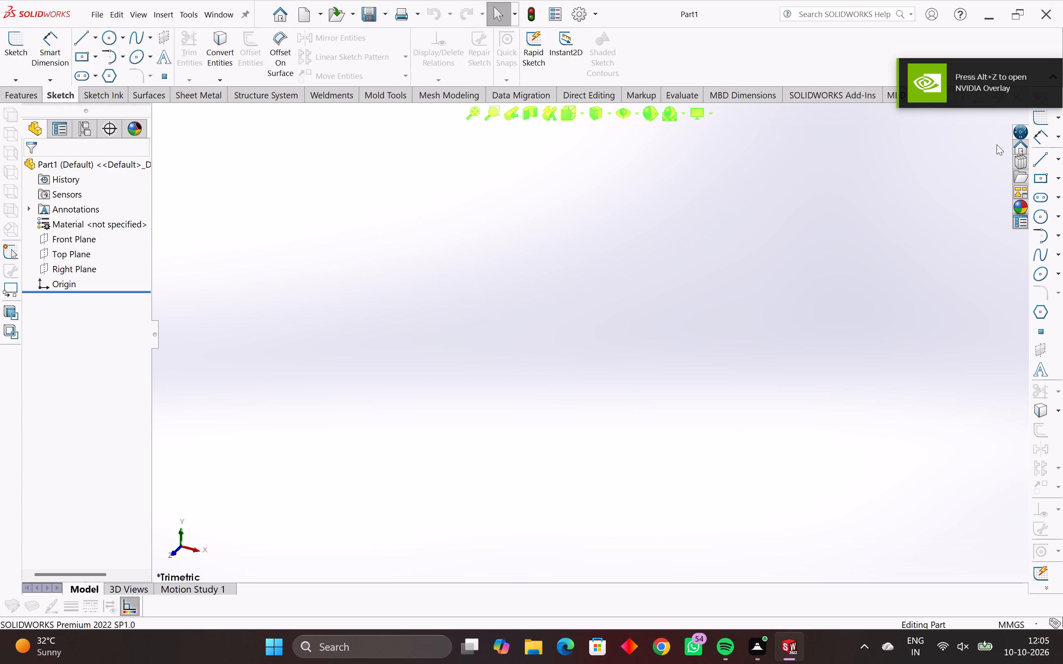
left_click(922, 185)
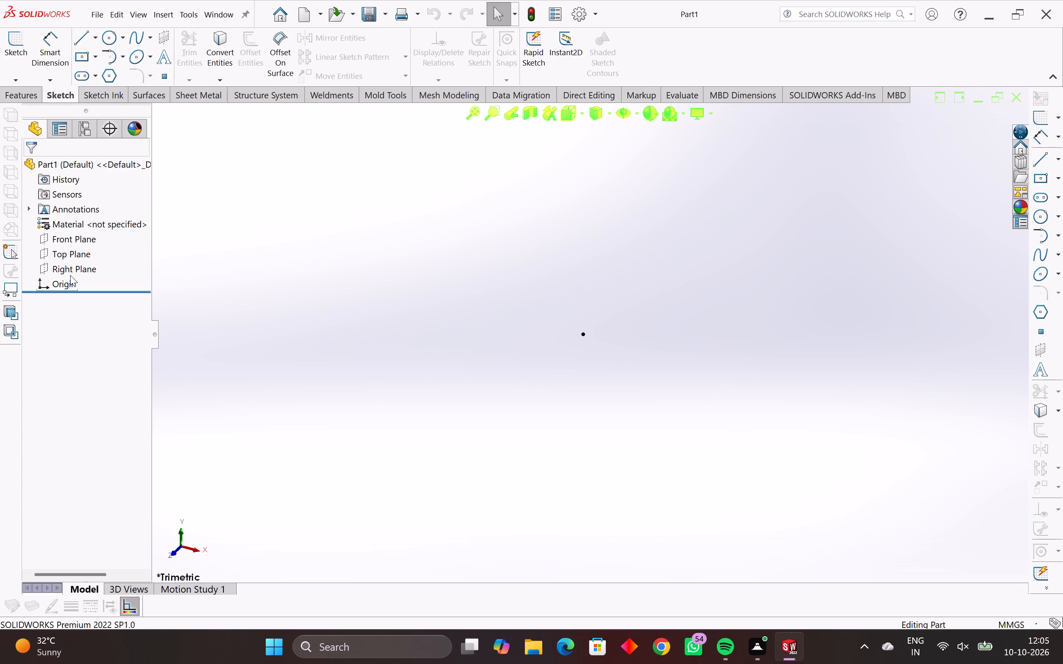
left_click(84, 237)
left_click(91, 219)
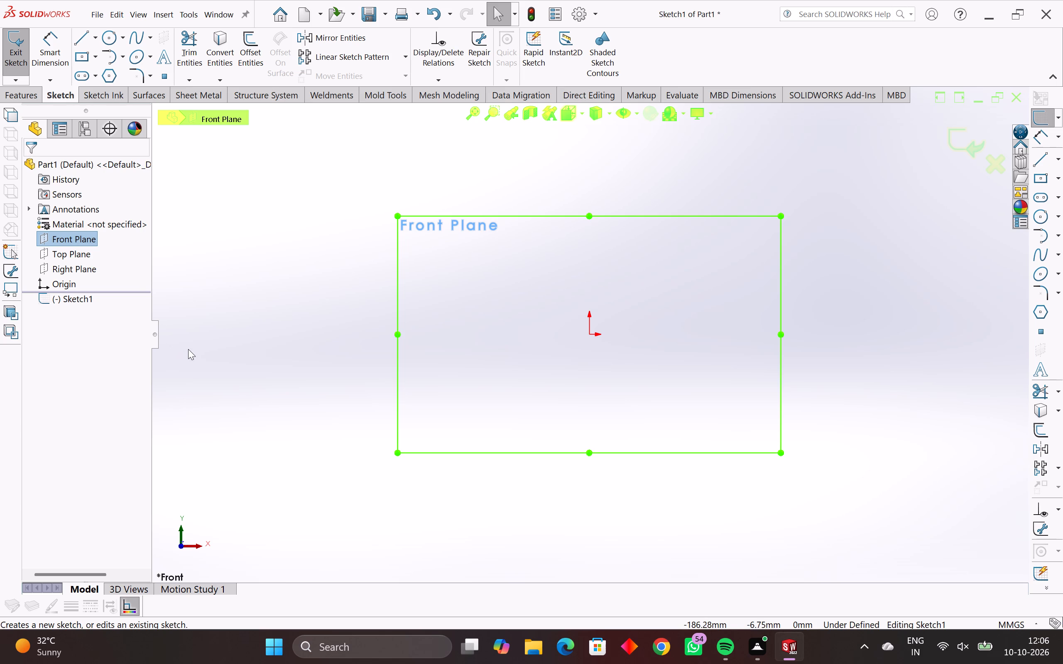
left_click(411, 338)
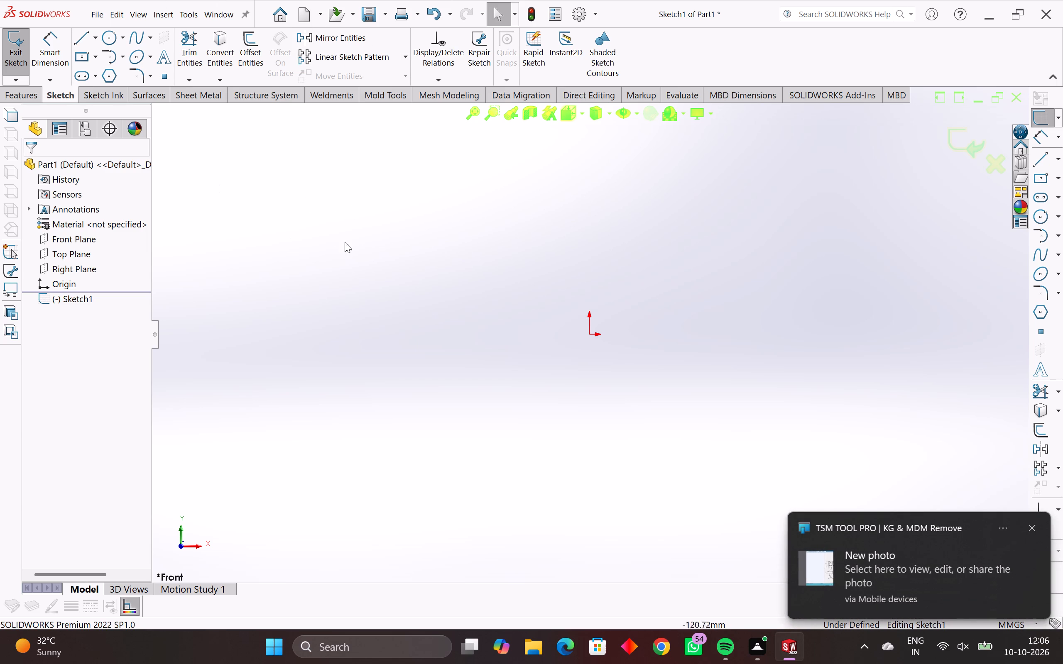
key("Escape")
key("Escape")
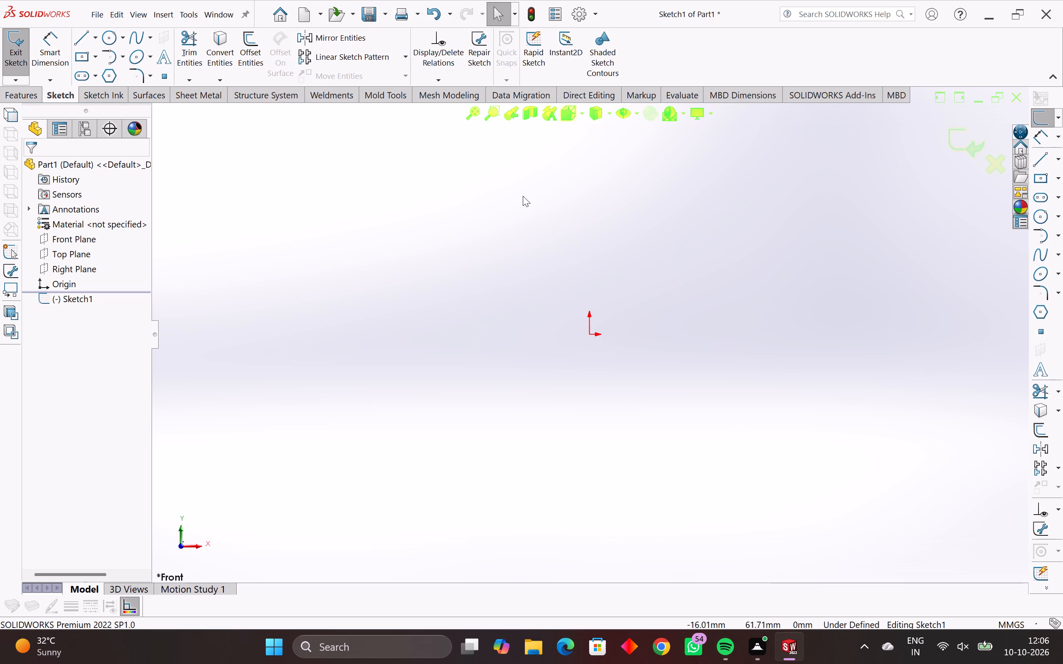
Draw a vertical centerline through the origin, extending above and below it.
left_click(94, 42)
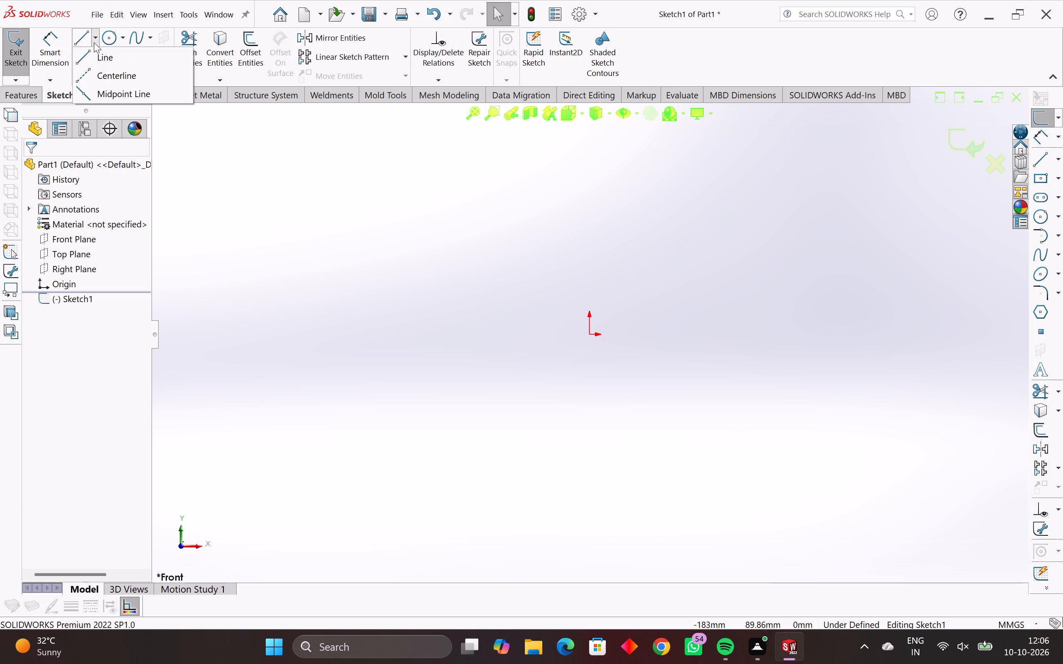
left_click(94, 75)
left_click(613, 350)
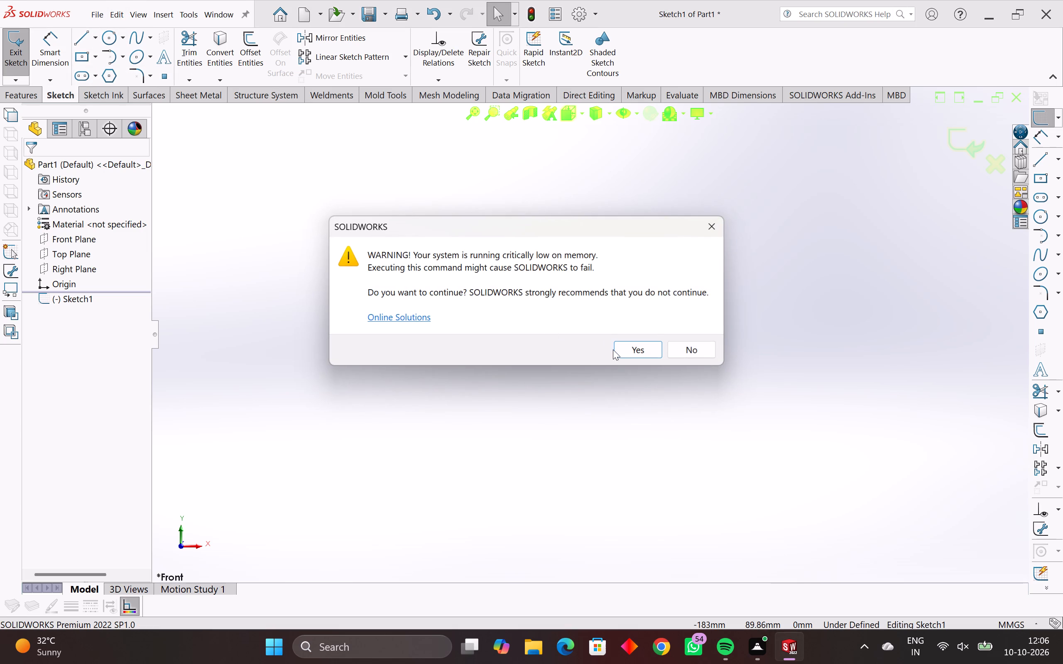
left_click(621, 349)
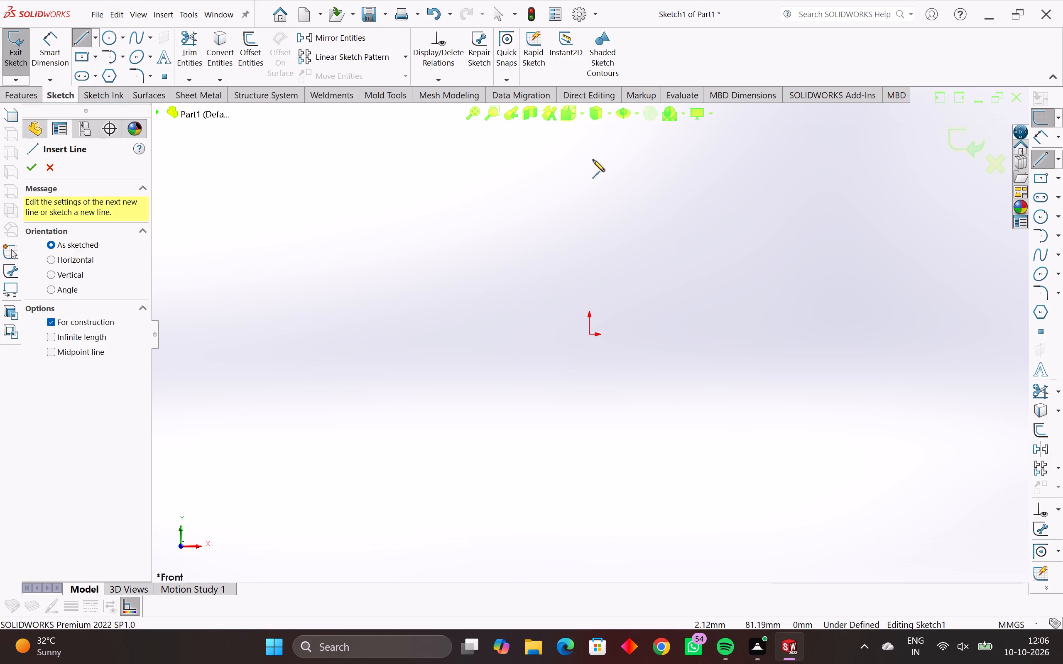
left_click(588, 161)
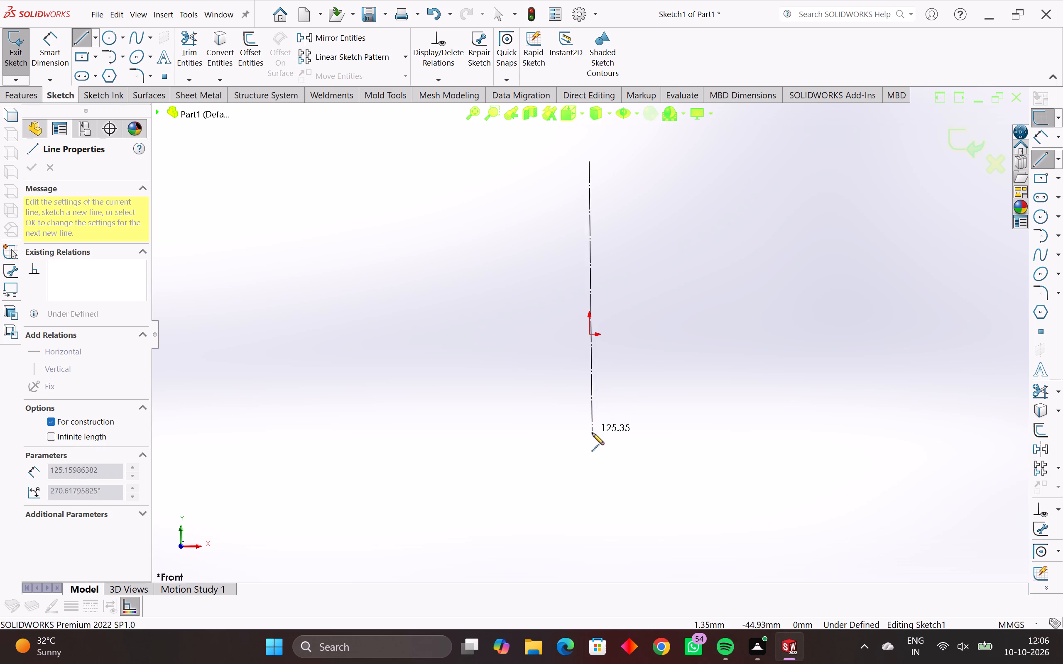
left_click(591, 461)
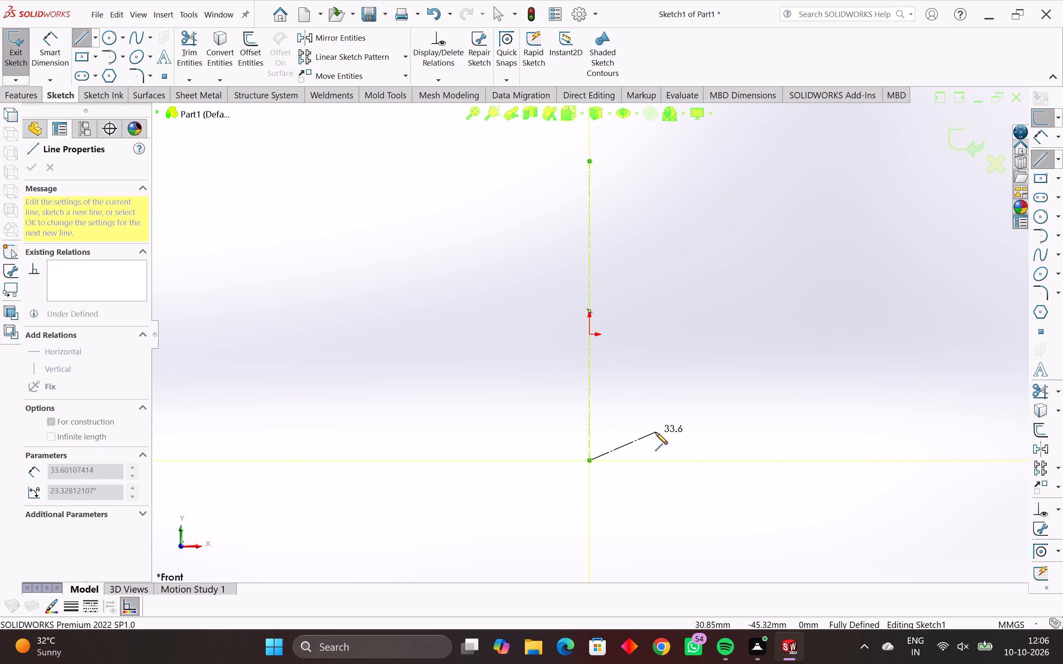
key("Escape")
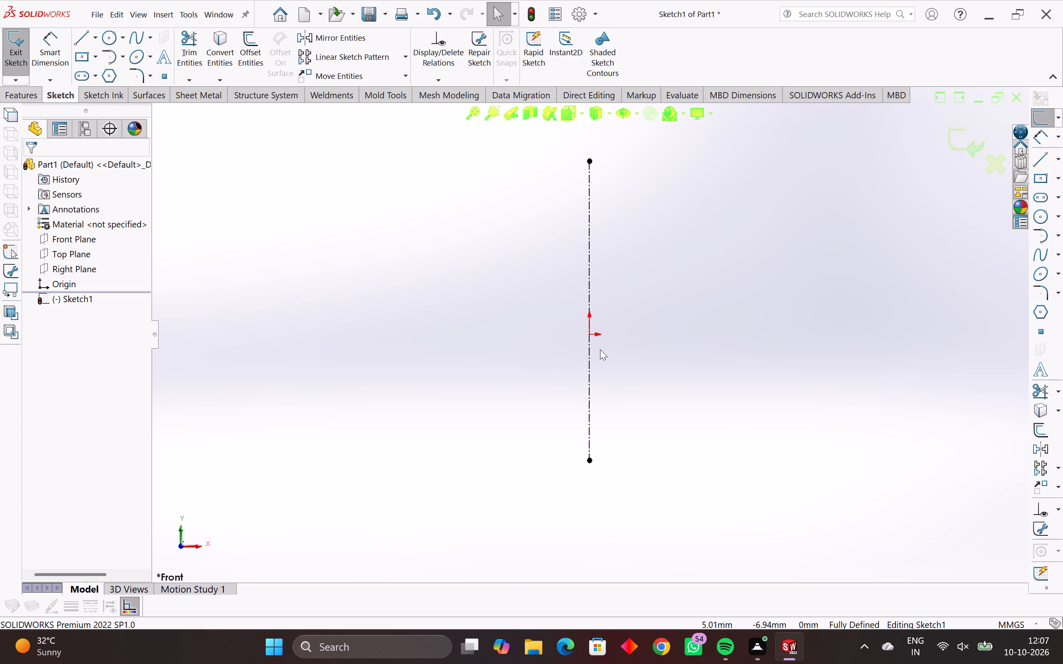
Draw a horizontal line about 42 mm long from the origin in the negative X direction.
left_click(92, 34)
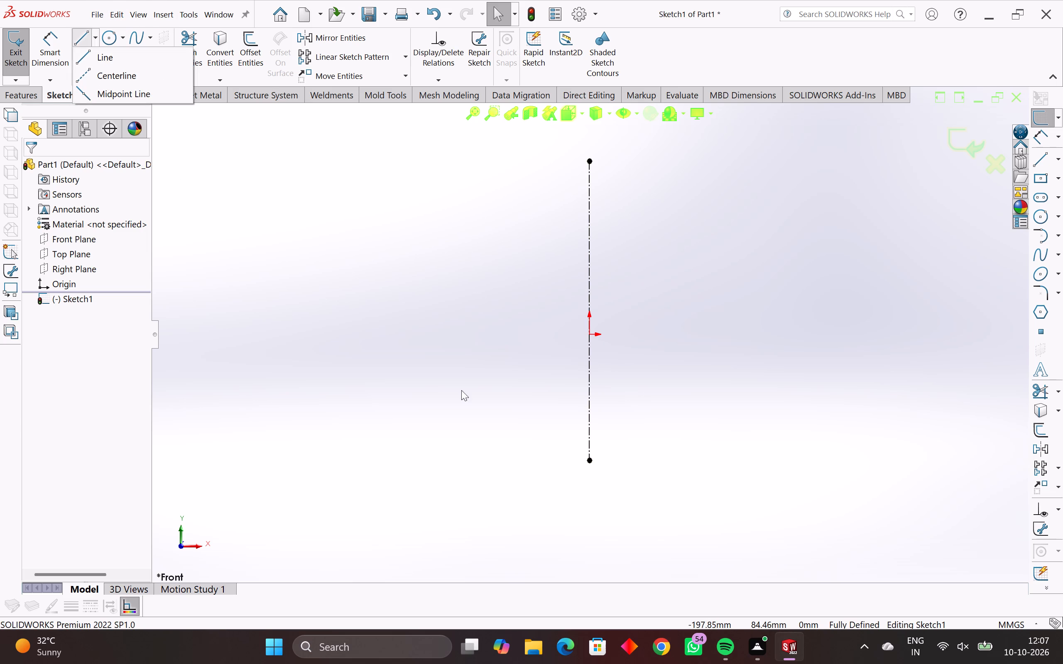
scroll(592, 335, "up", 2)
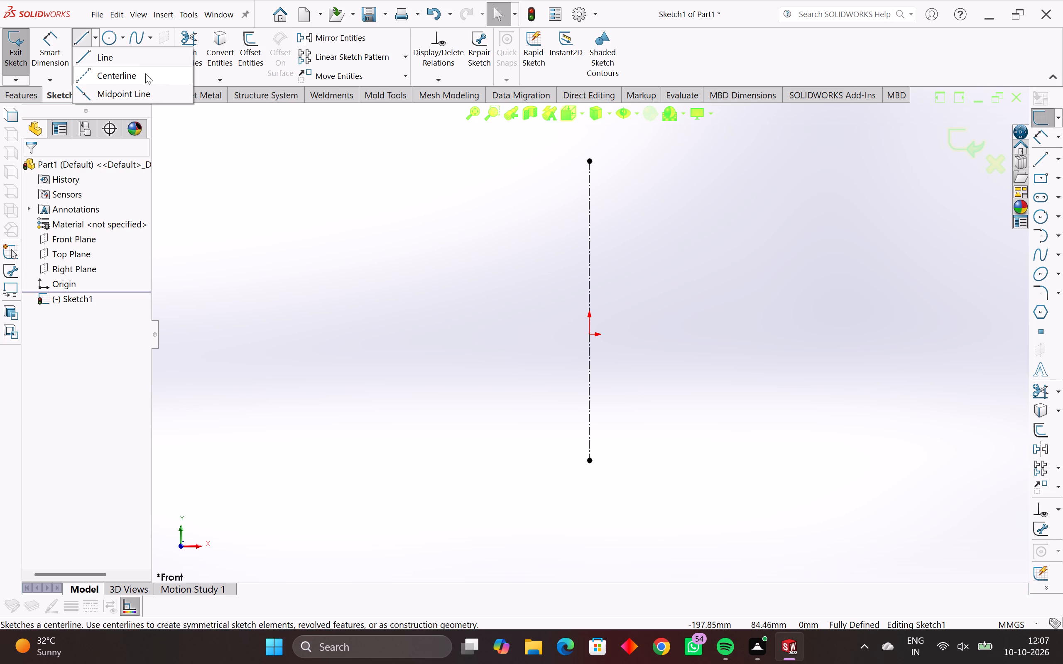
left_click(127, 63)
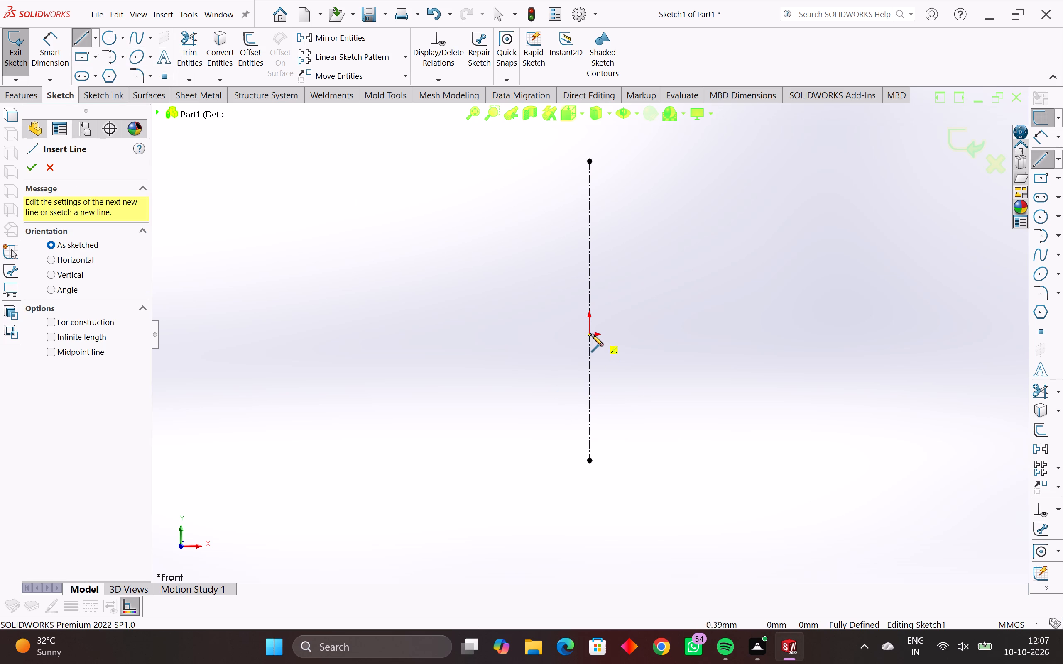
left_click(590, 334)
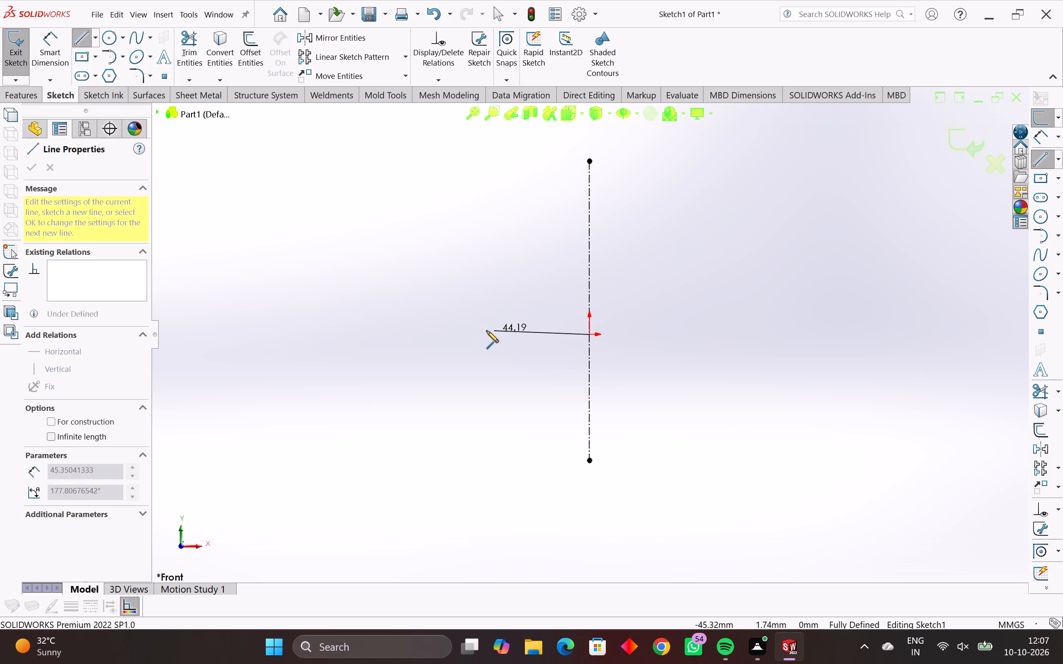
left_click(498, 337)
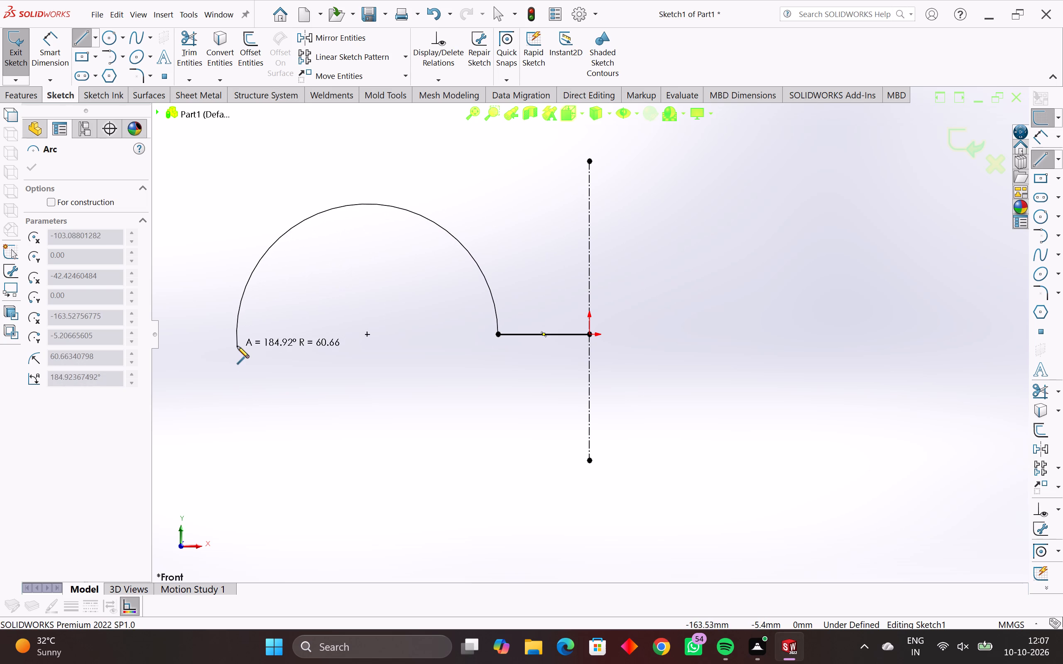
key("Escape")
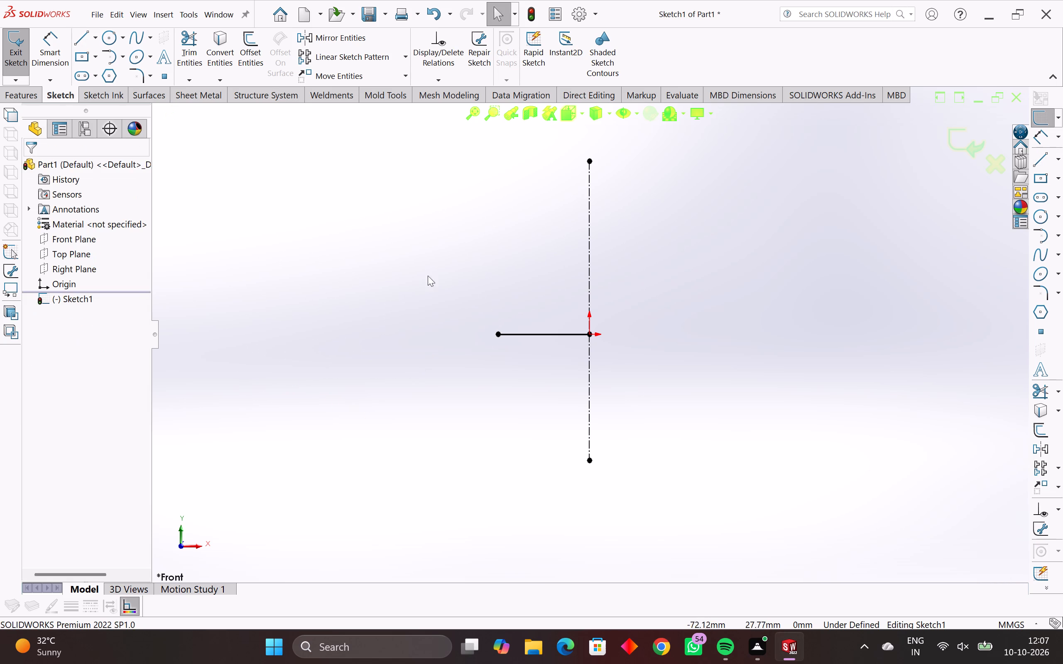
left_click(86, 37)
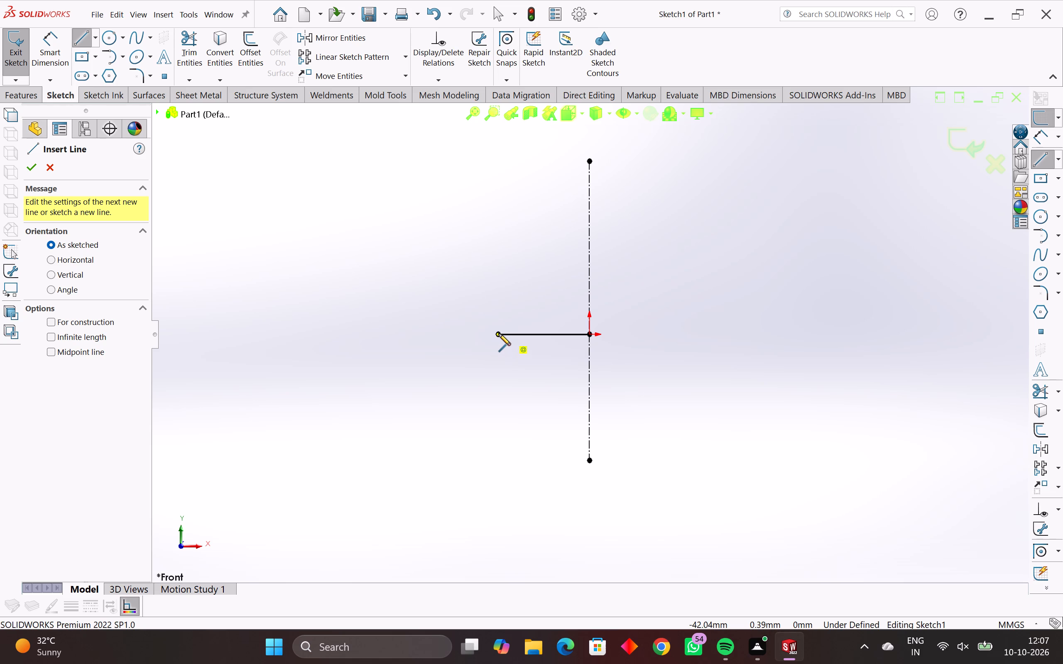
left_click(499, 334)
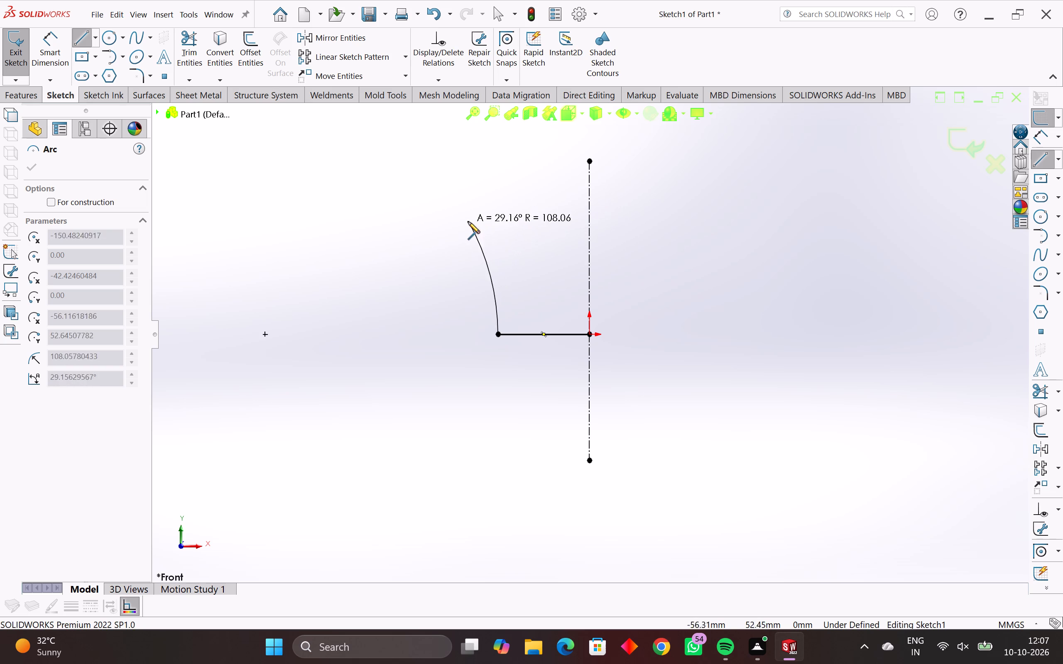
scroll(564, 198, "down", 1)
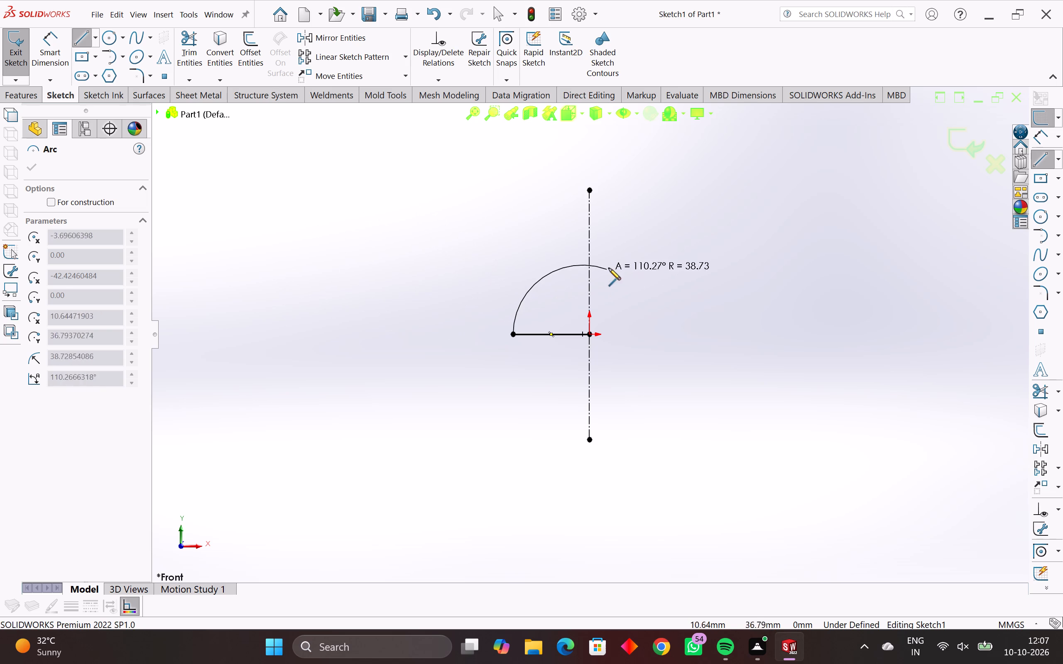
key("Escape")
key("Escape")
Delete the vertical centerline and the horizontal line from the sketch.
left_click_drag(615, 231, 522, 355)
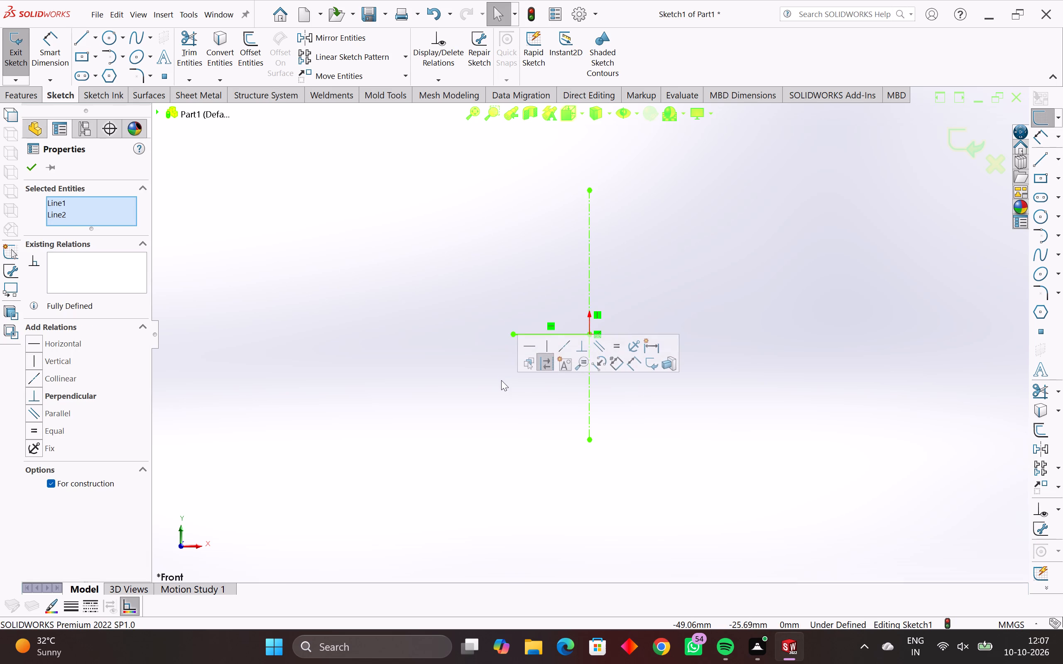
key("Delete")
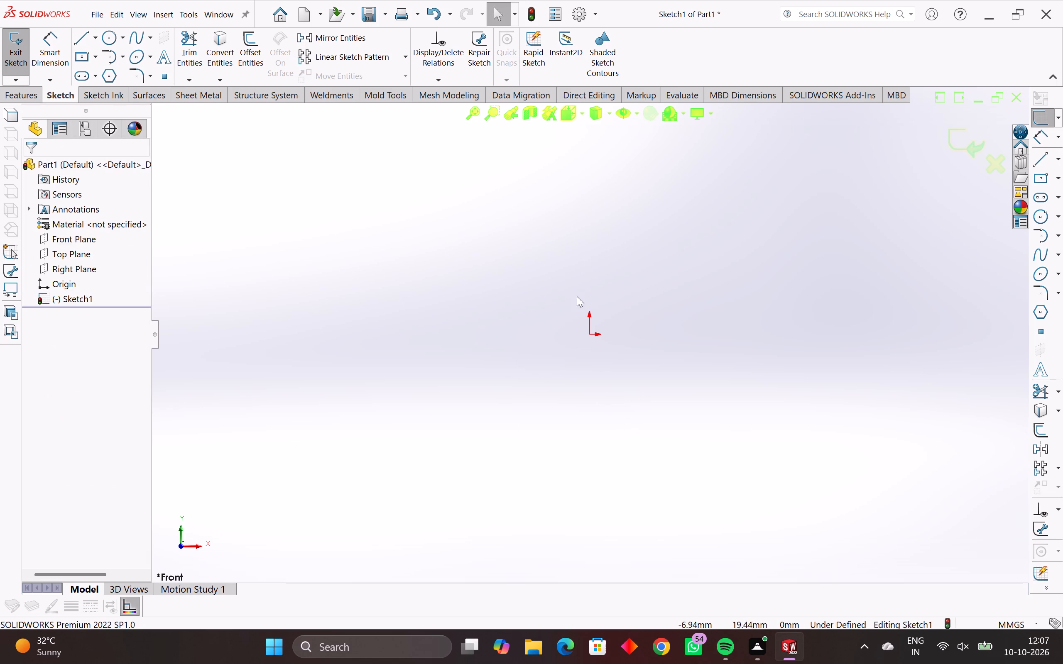
Draw a horizontal line about 85 mm long from the origin in the negative X direction.
key("l")
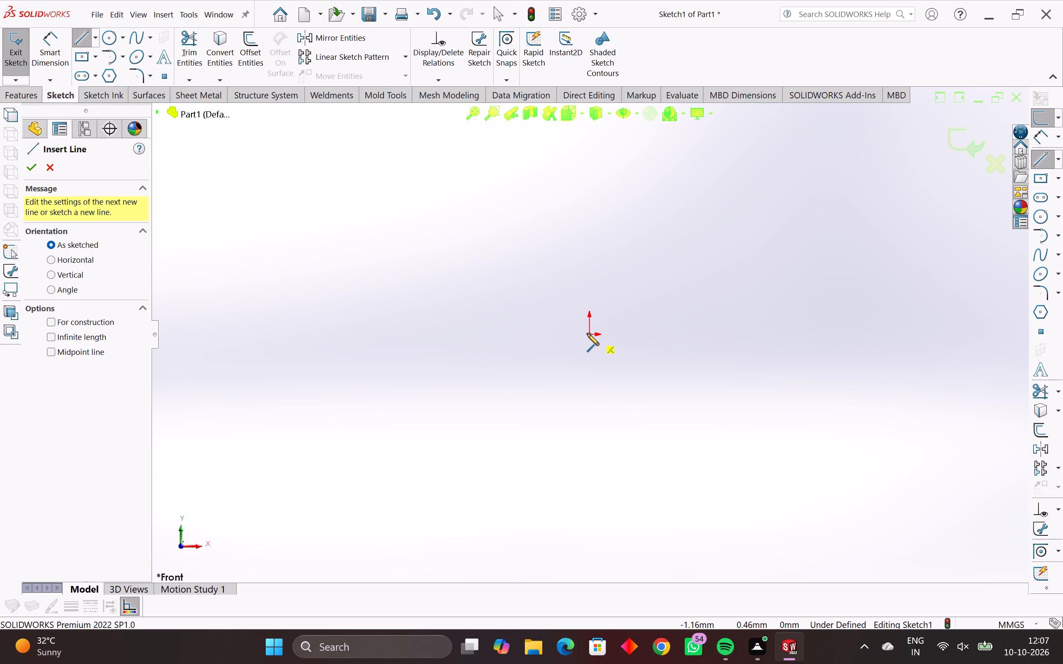
left_click(590, 334)
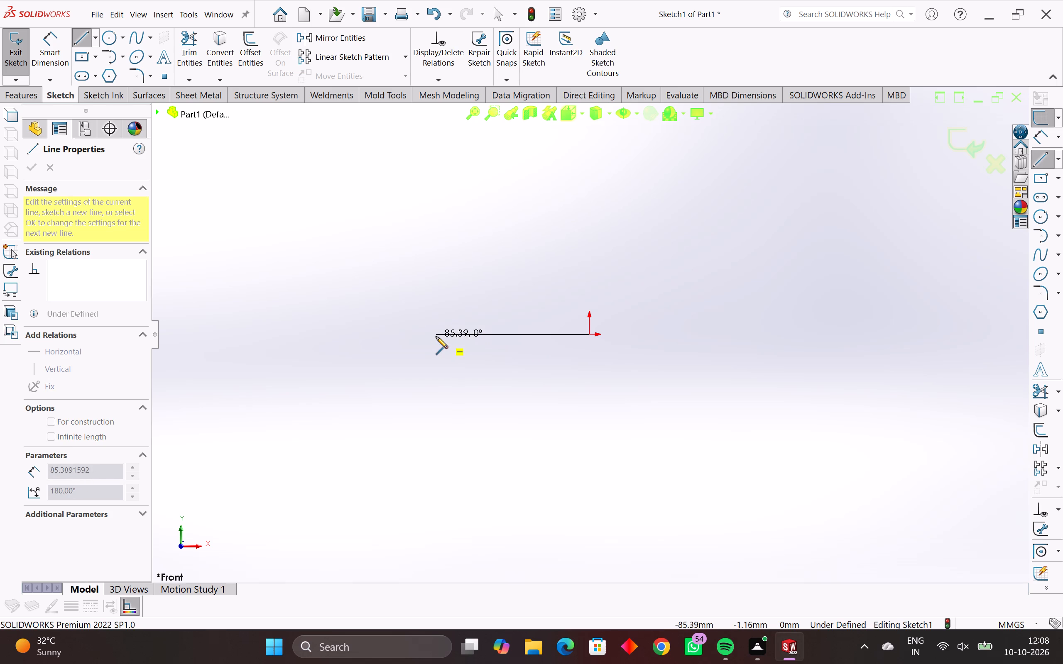
left_click(436, 337)
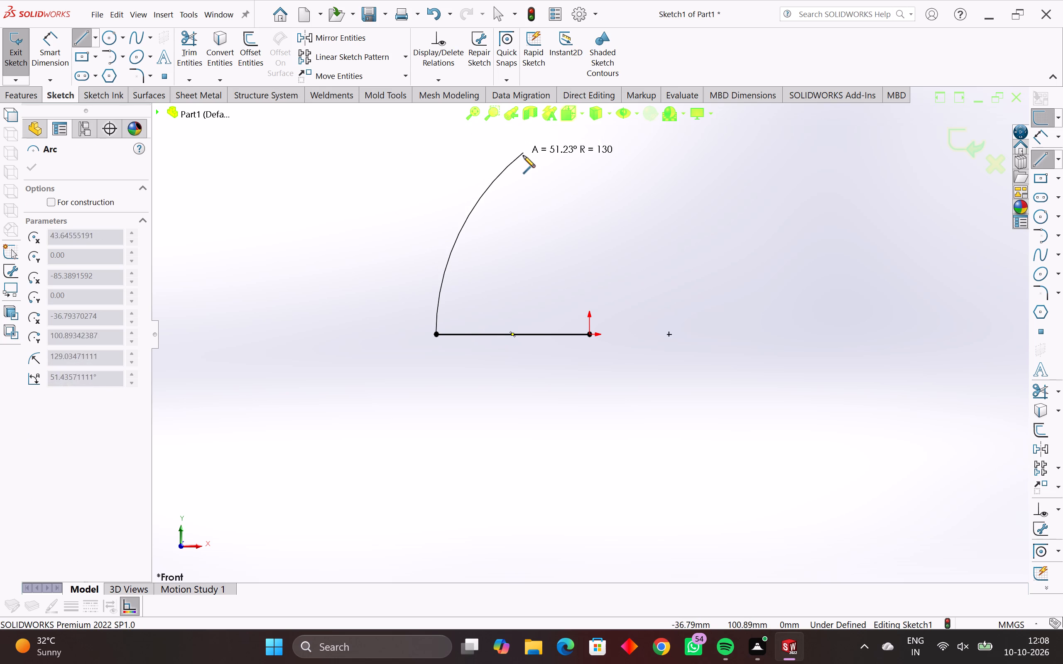
scroll(523, 159, "down", 1)
middle_click_drag(523, 159, 512, 182)
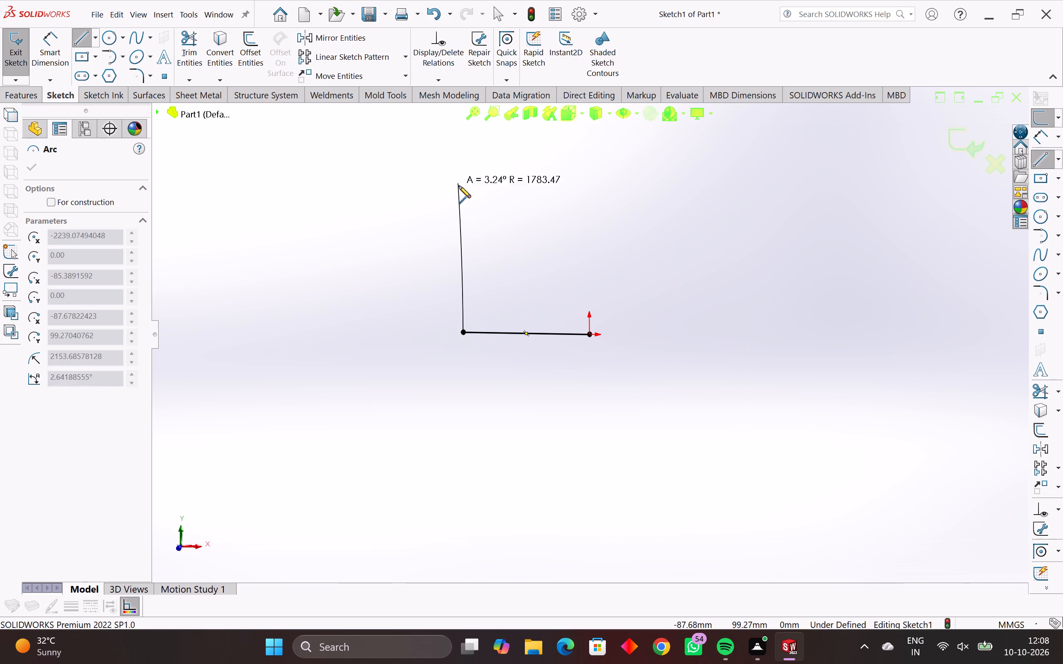
key("Escape")
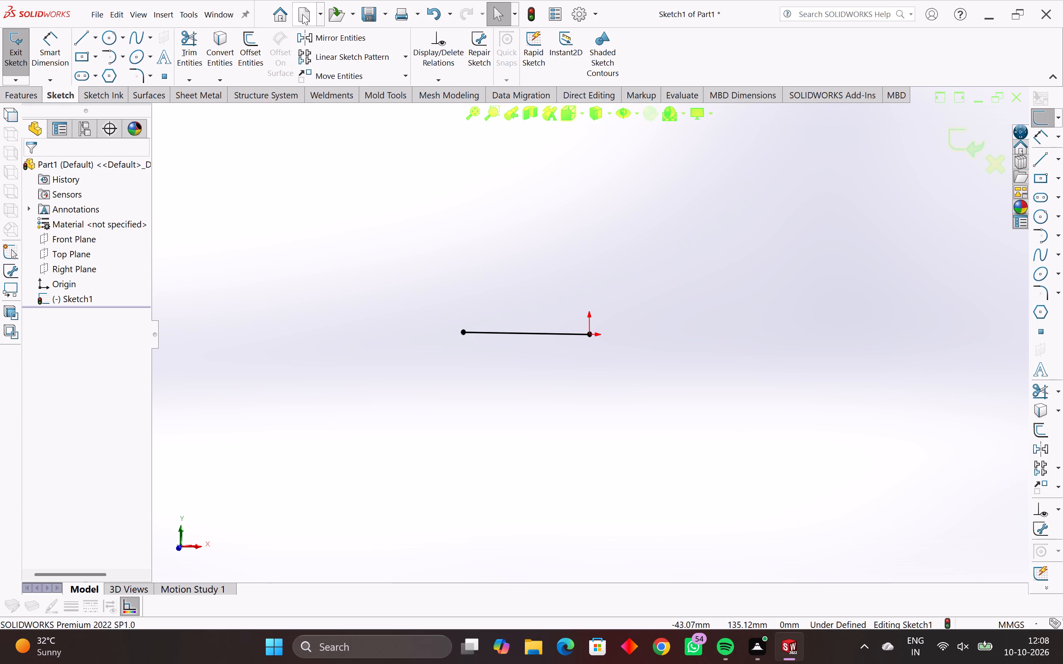
Draw a tangent arc curving upward from the line's free end, with a radius of about 82 mm and a sweep of about 132°.
left_click(71, 40)
left_click(87, 44)
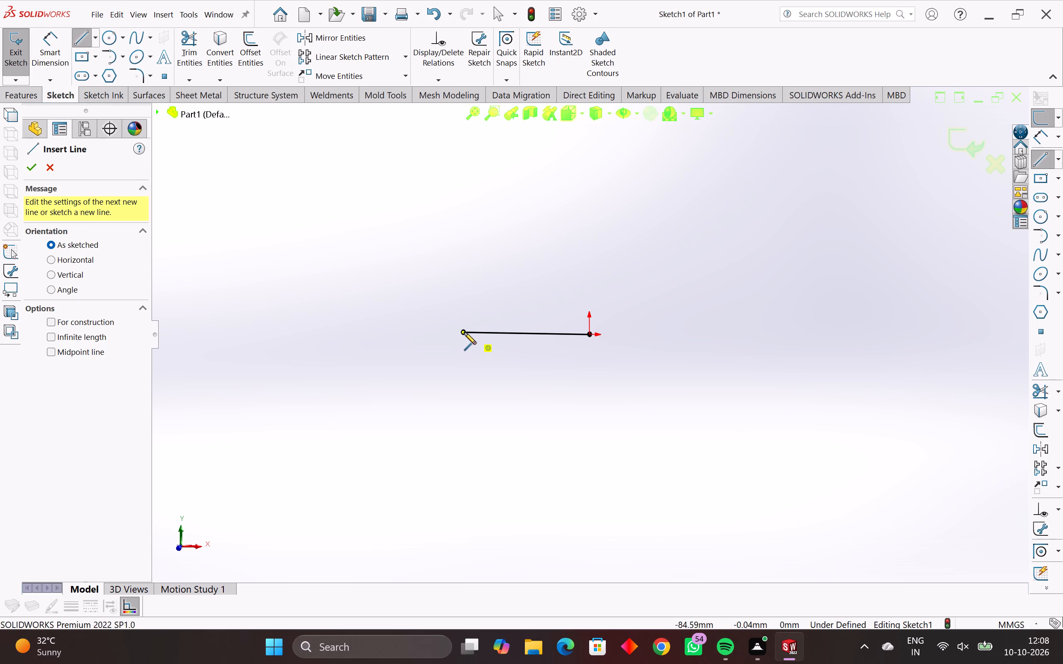
left_click(463, 331)
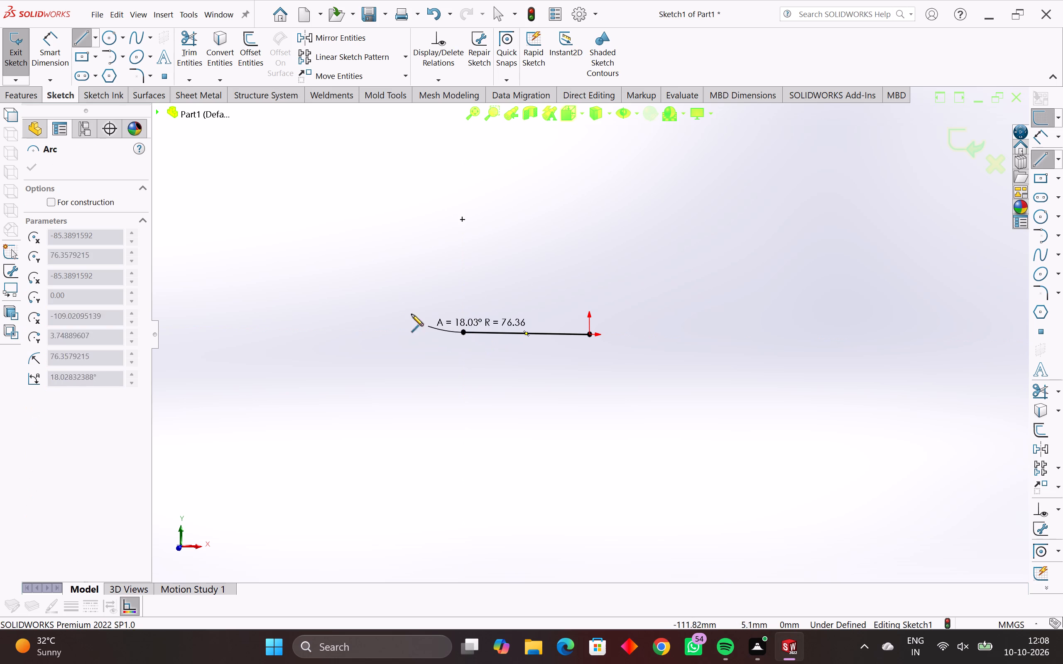
left_click(372, 129)
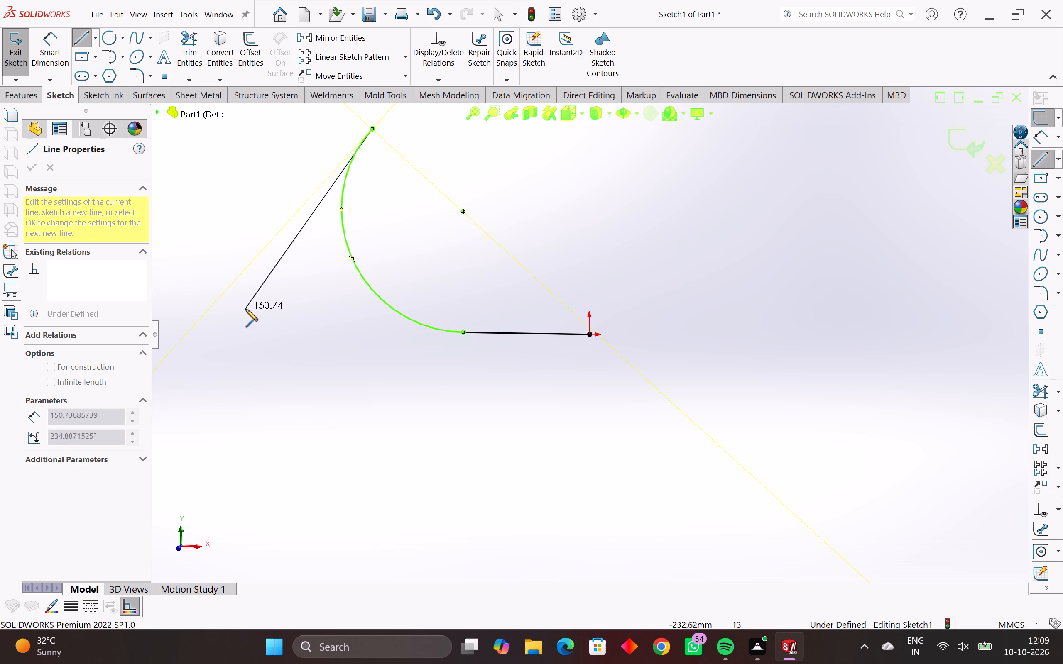
key("Escape")
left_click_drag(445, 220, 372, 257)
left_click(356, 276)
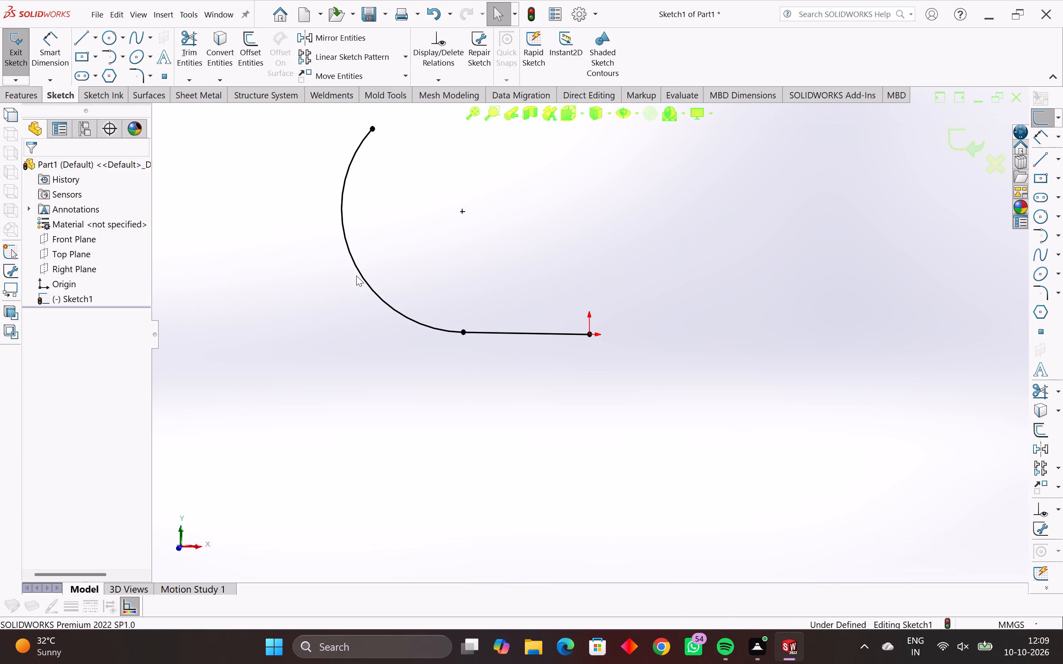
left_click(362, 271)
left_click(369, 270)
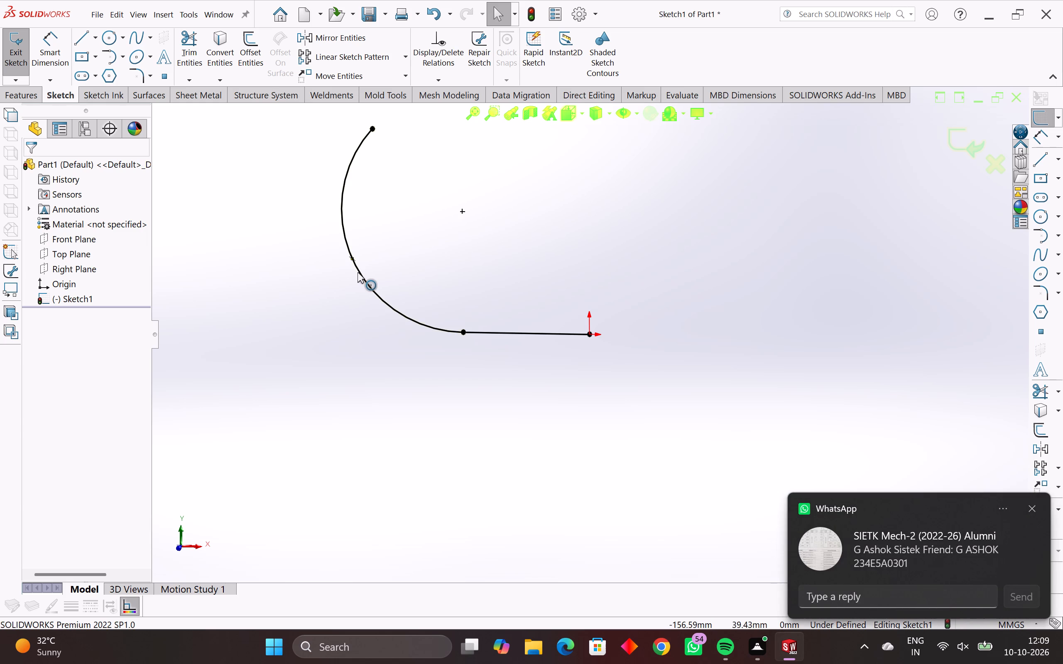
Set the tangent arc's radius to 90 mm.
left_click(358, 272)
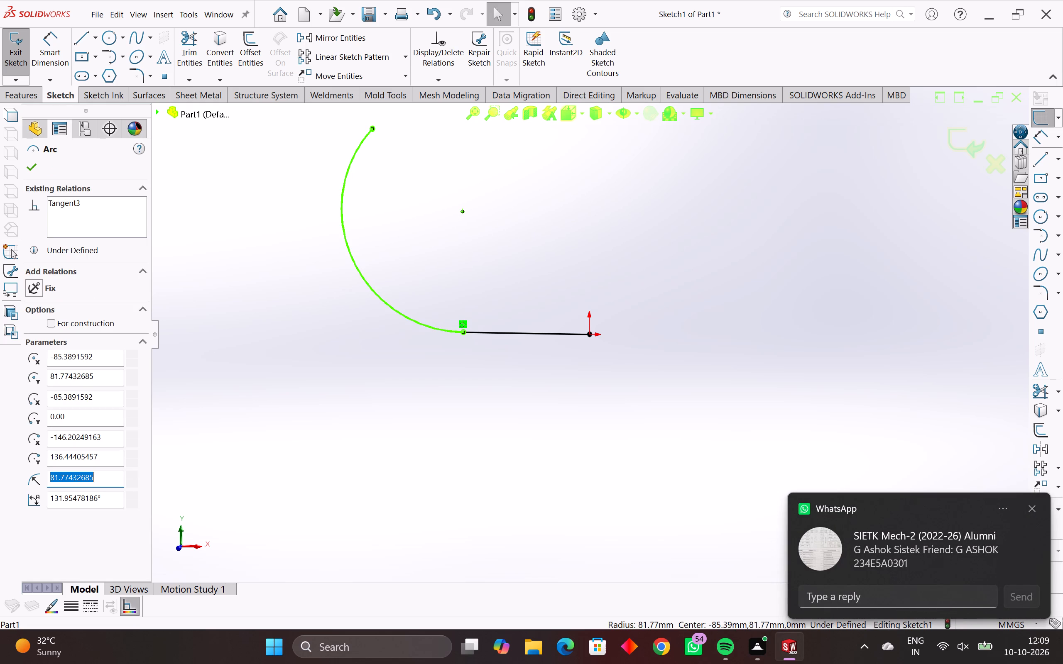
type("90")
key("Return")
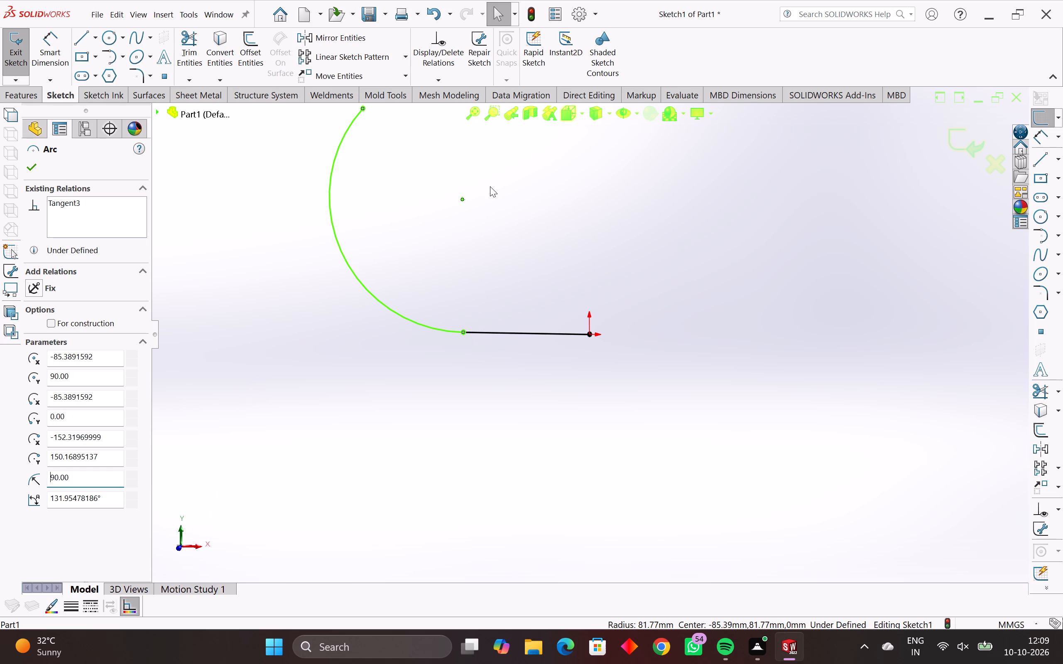
Draw a horizontal line about 143 mm long from the arc's centre in the negative X direction, crossing the arc.
key("l")
key("space")
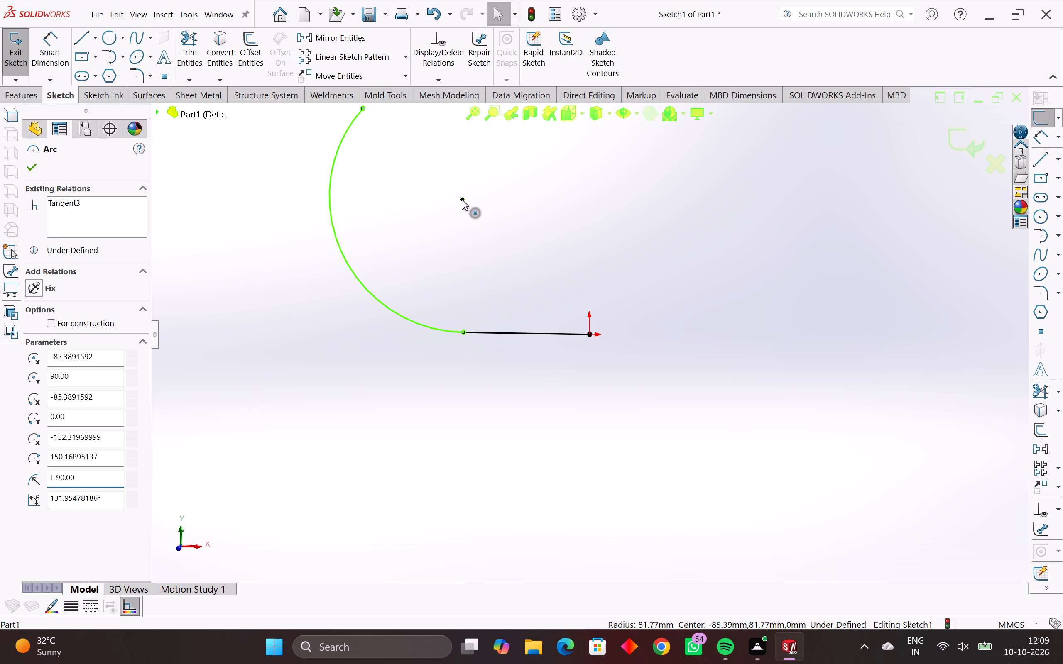
left_click(462, 200)
key("Escape")
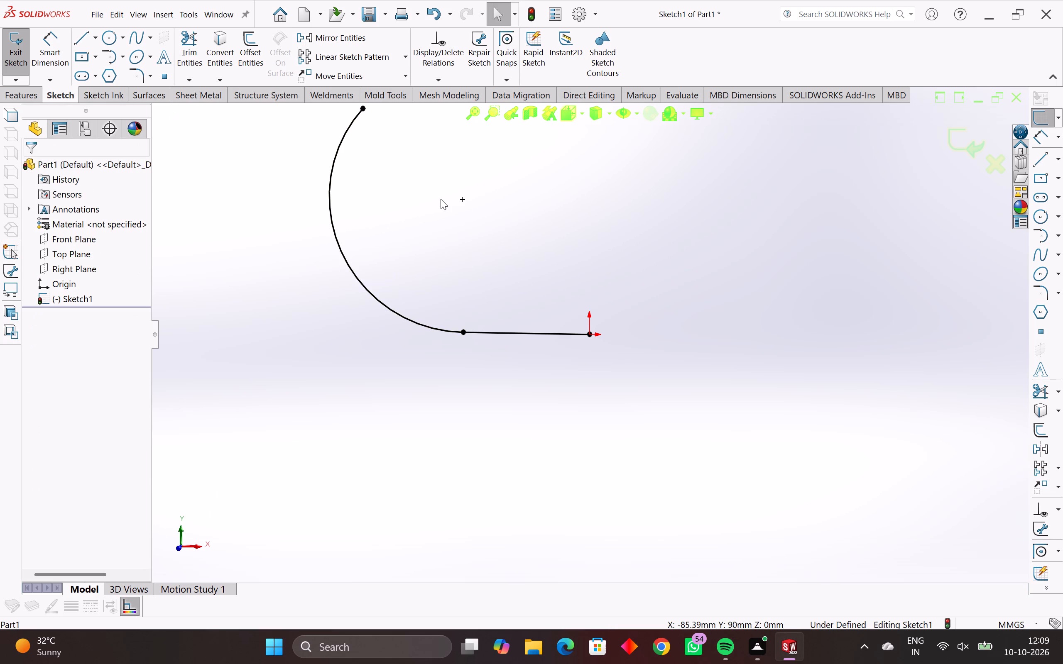
key("l")
key("space")
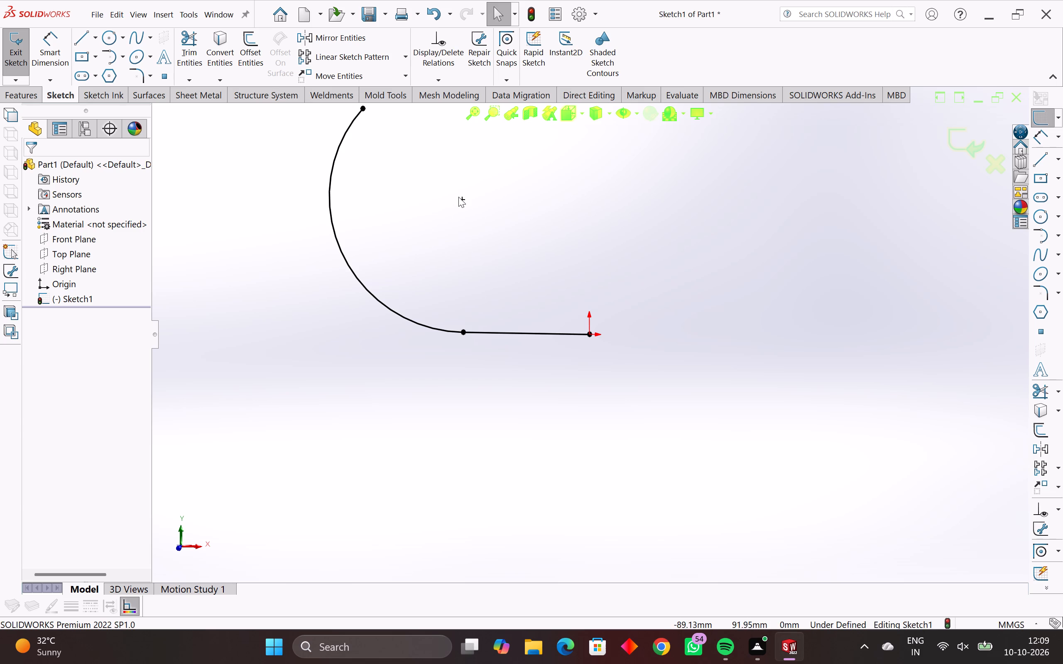
left_click(463, 197)
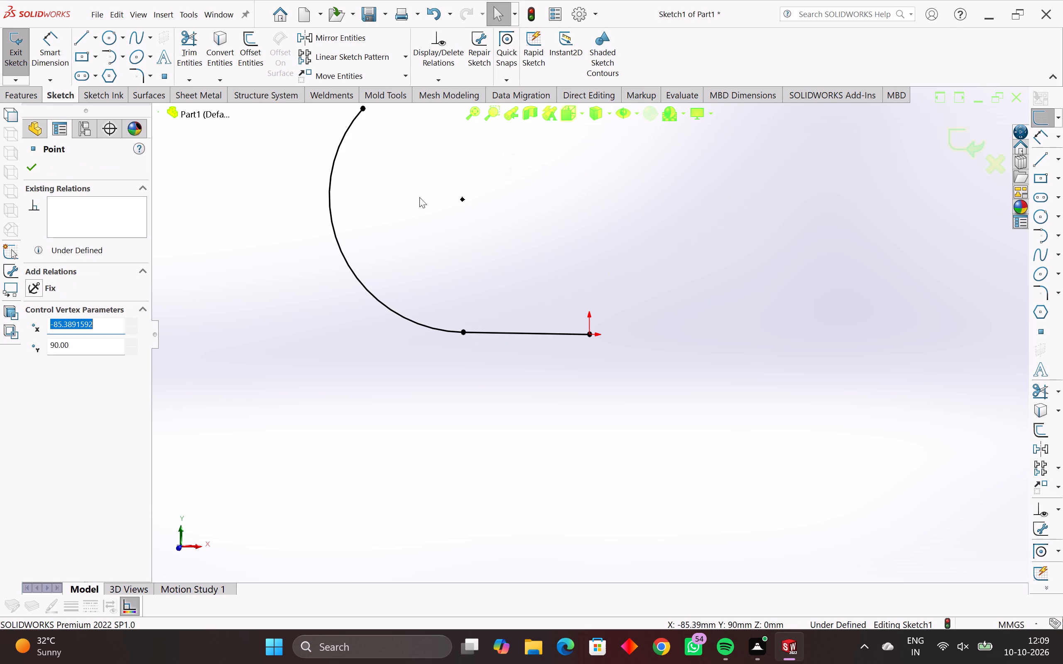
key("Escape")
key("l")
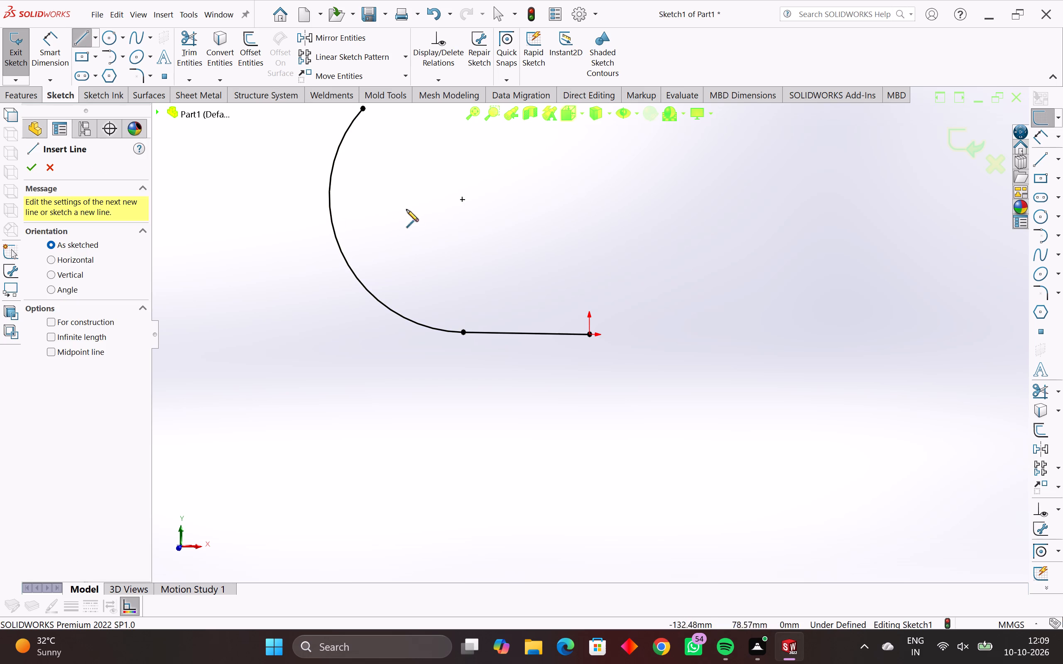
left_click(461, 198)
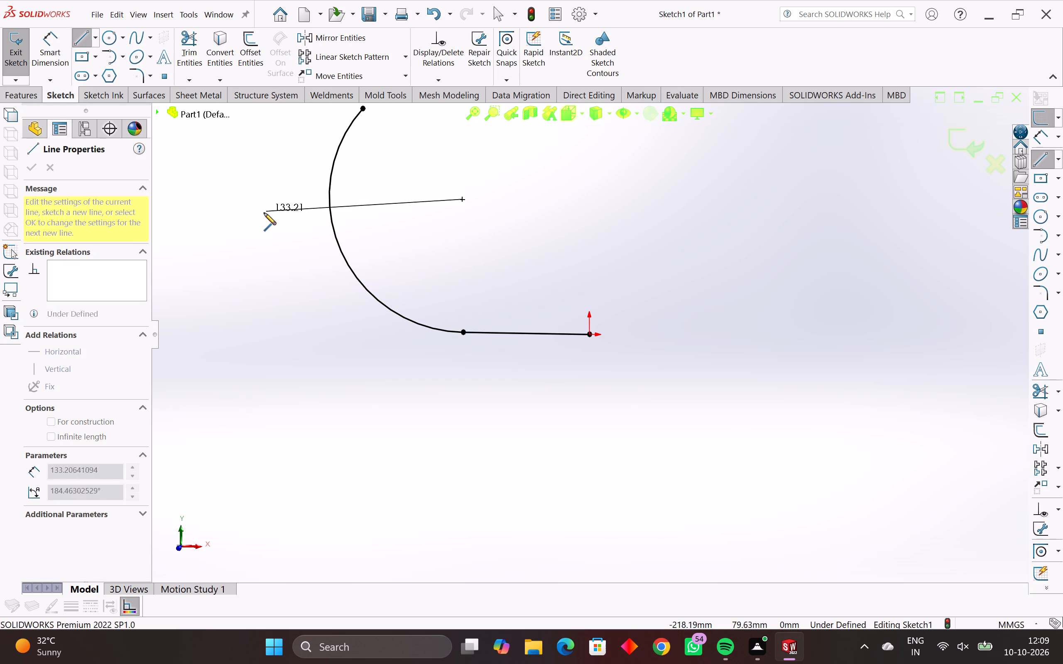
left_click(251, 195)
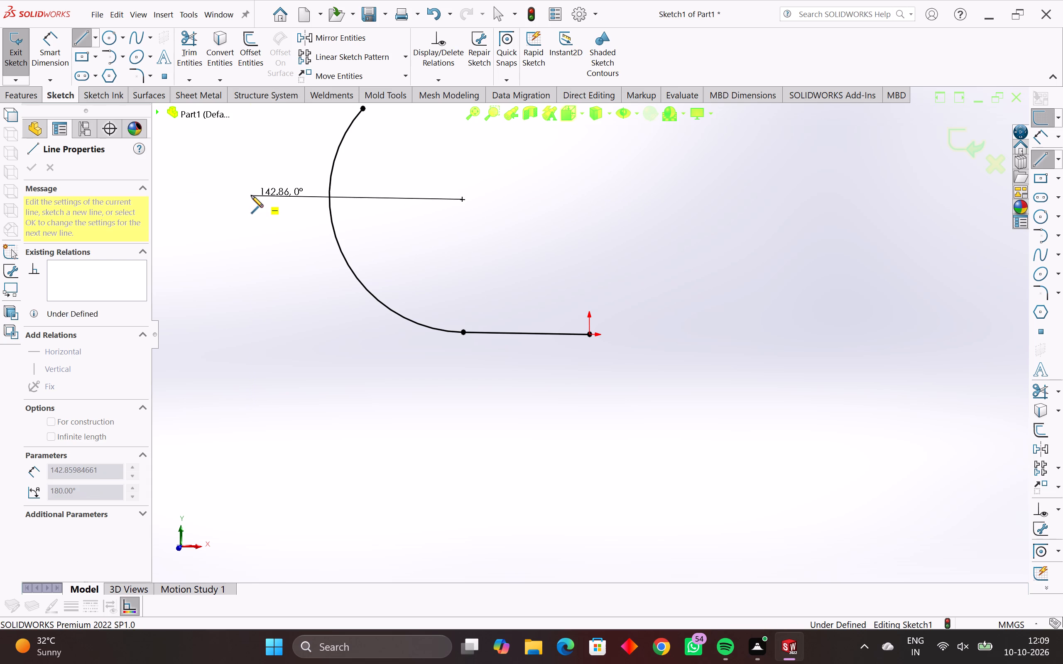
key("Escape")
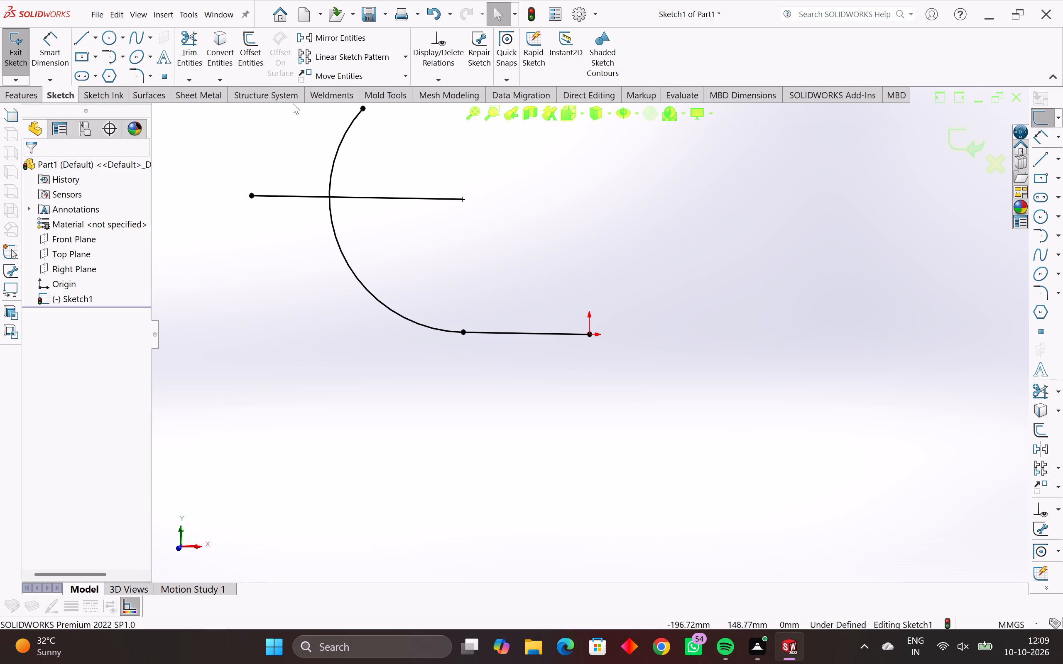
Power trim the arc above the horizontal line and the part of that line extending beyond the arc.
left_click(194, 38)
left_click_drag(354, 156, 300, 167)
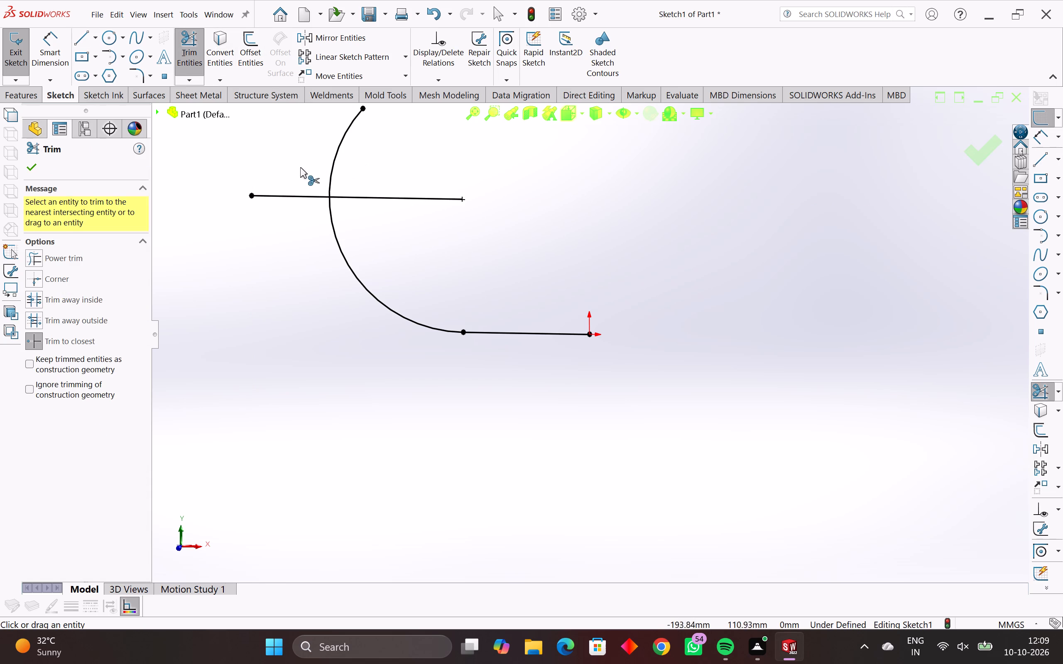
left_click_drag(300, 167, 299, 168)
left_click(59, 258)
left_click_drag(365, 161, 364, 161)
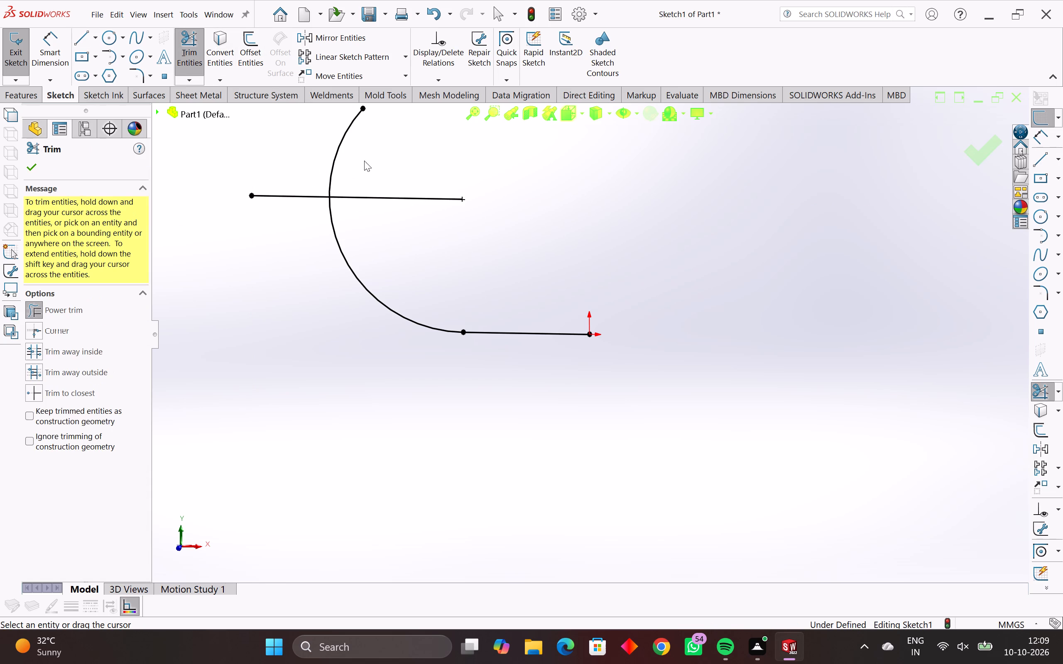
left_click_drag(364, 161, 295, 220)
key("Escape")
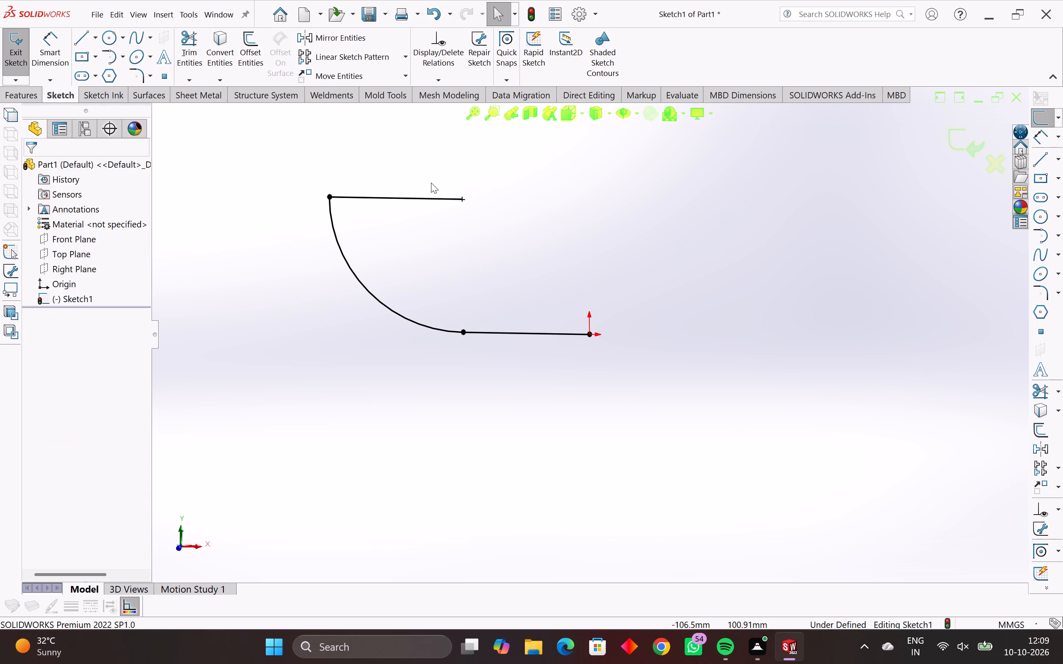
Delete the remaining horizontal line between the arc's centre and its upper end.
left_click_drag(430, 183, 421, 229)
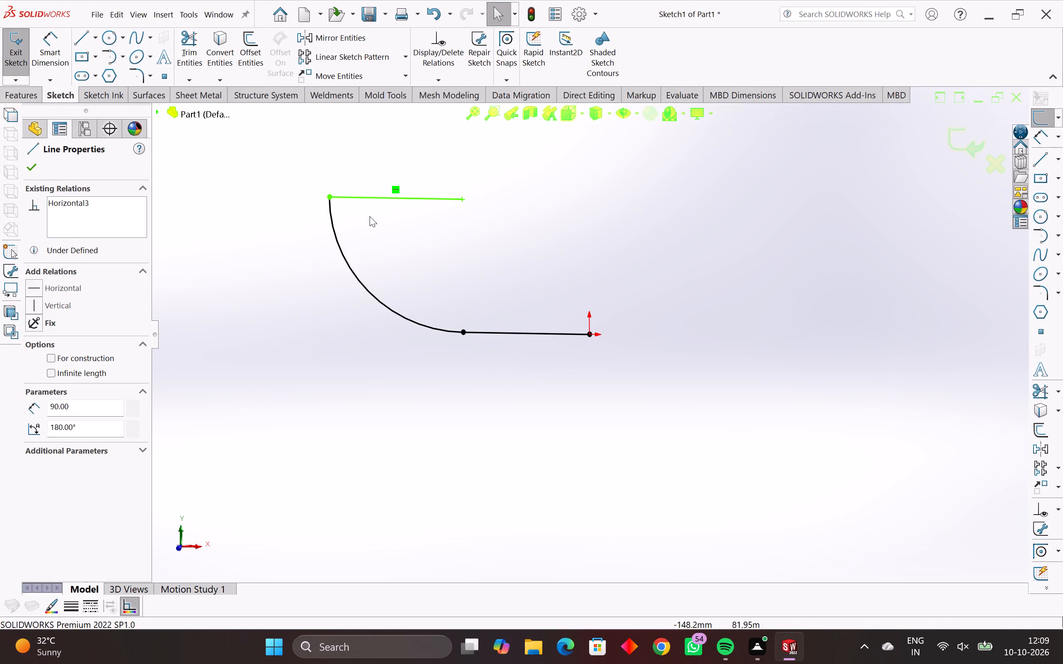
key("Delete")
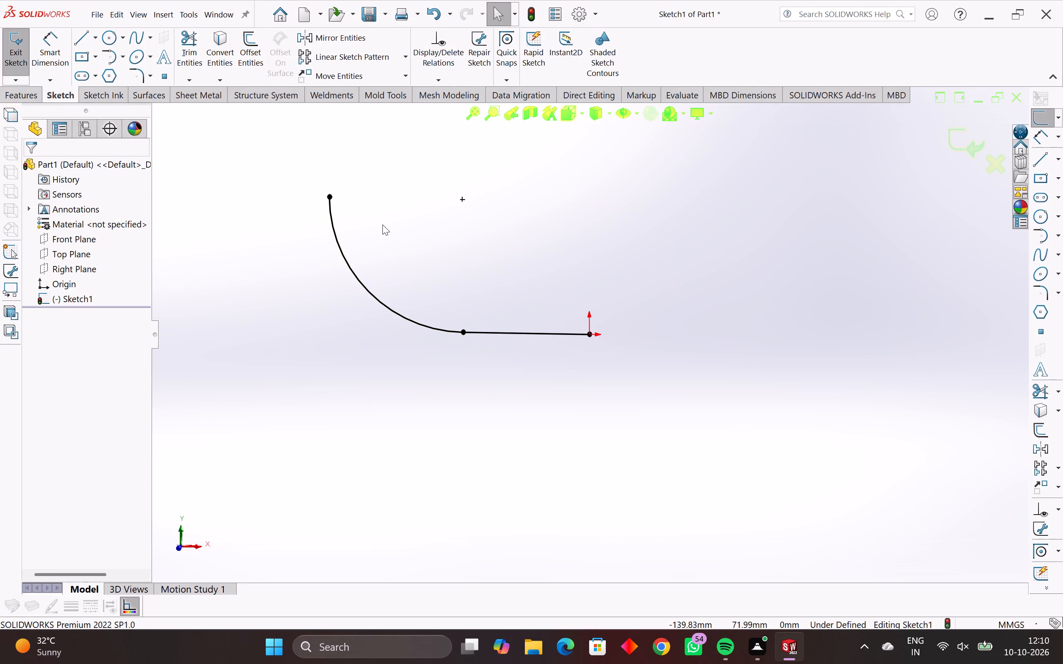
Draw a vertical line upward from the arc's upper end, tangent to the arc.
scroll(382, 227, "down", 1)
middle_click_drag(382, 227, 422, 258)
scroll(600, 180, "up", 3)
middle_click_drag(600, 171, 589, 166)
scroll(588, 159, "up", 1)
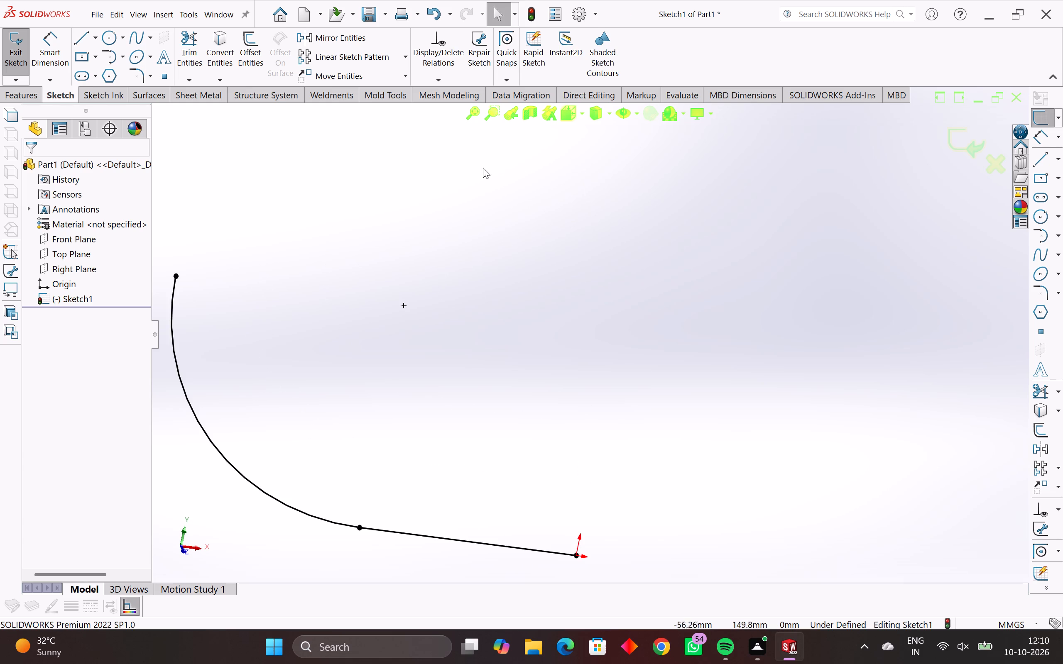
scroll(460, 173, "down", 2)
scroll(404, 205, "down", 2)
scroll(393, 181, "up", 2)
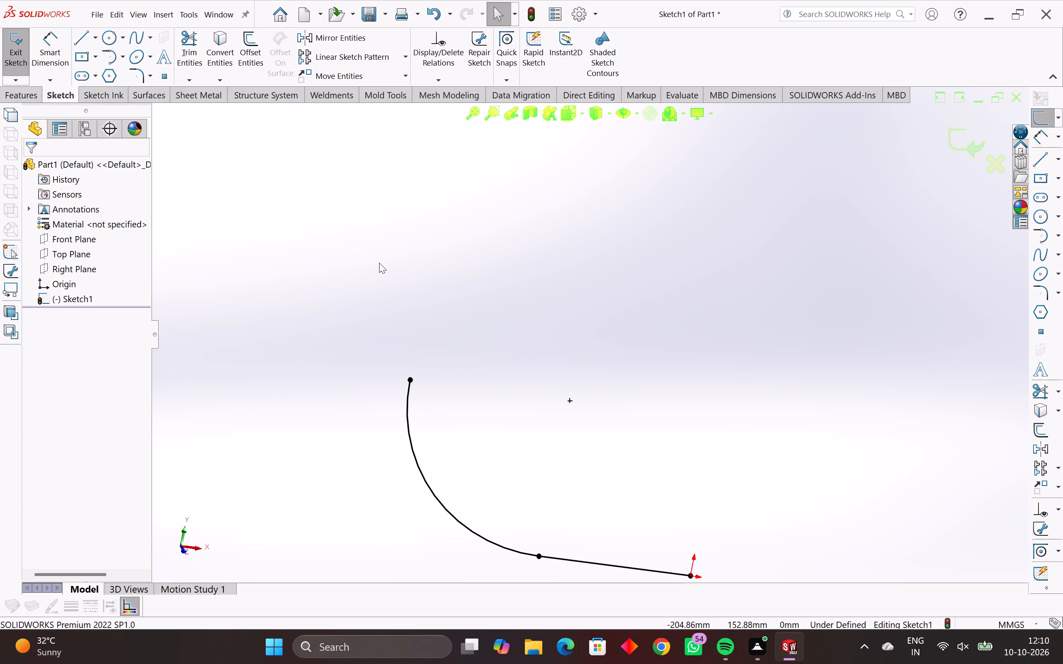
key("l")
key("space")
key("l")
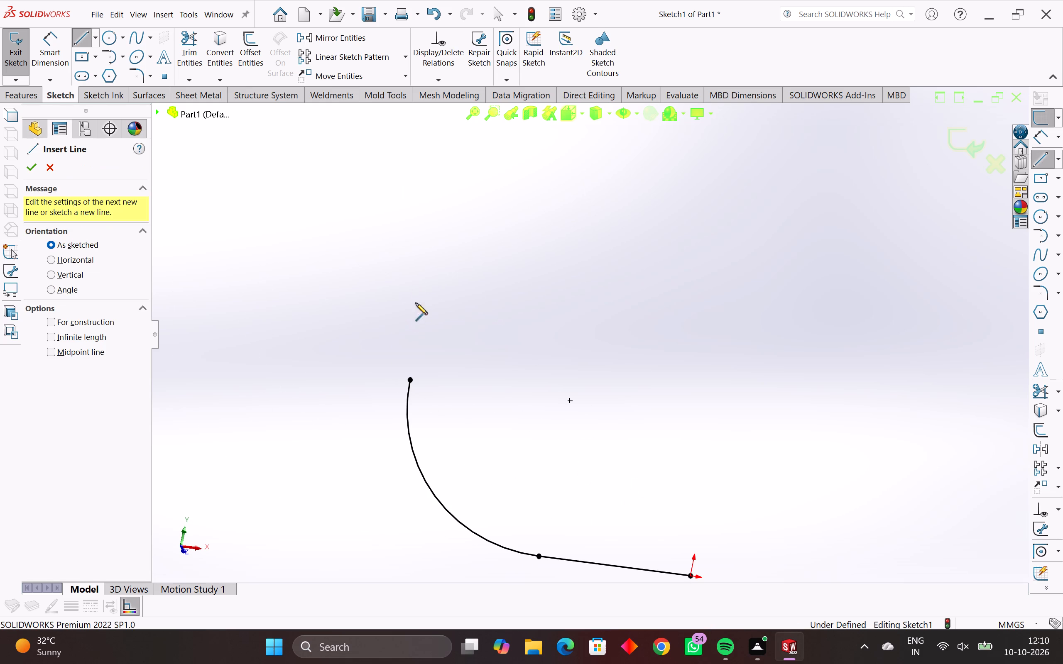
left_click(411, 379)
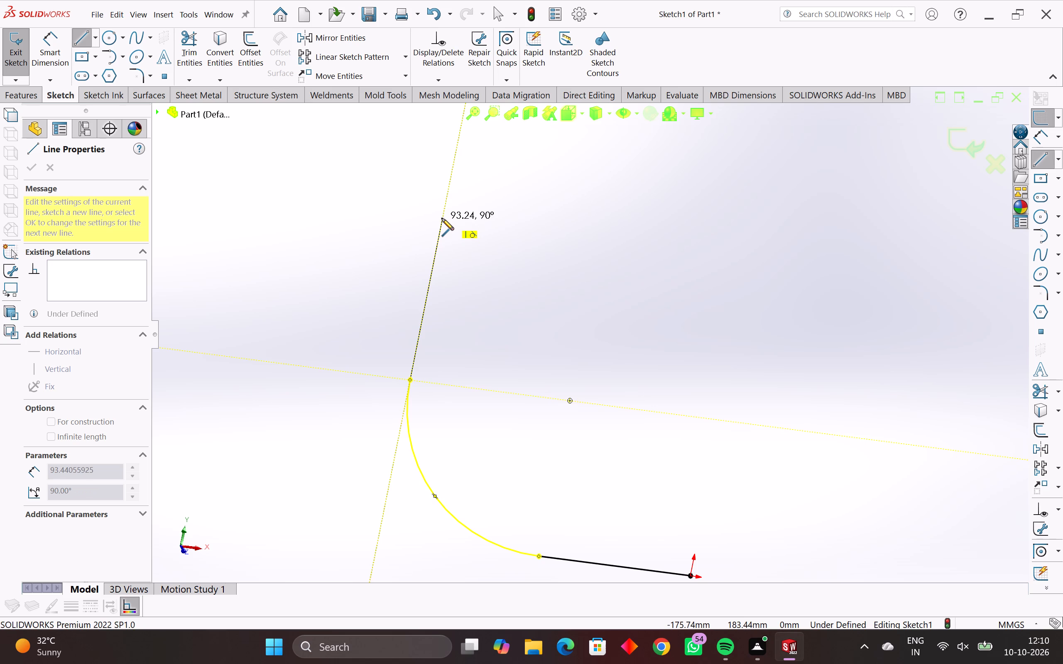
left_click(435, 252)
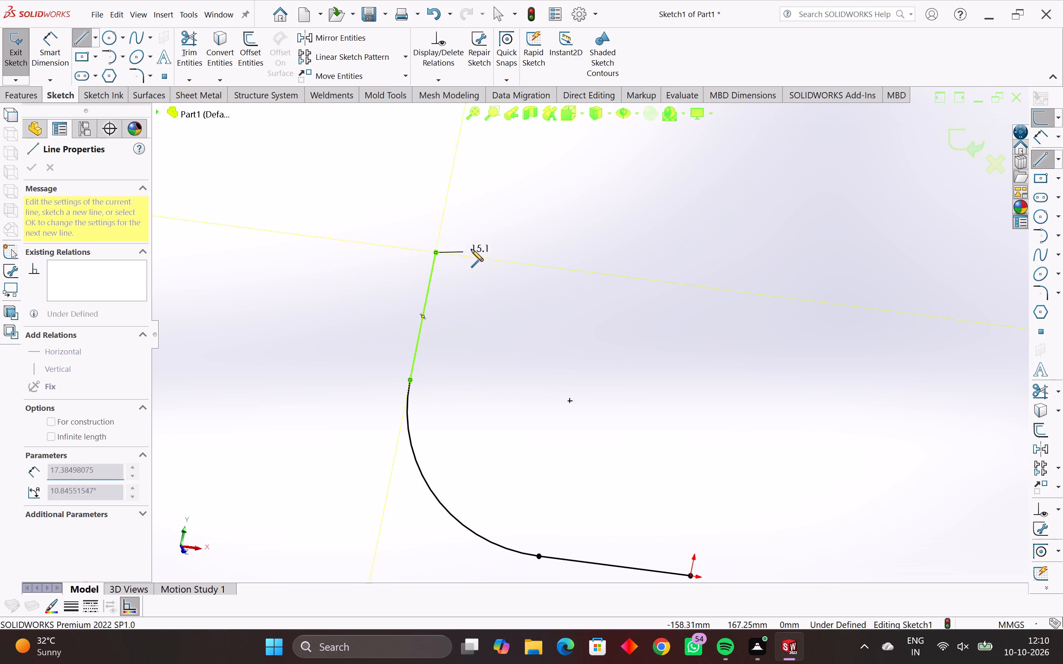
key("Escape")
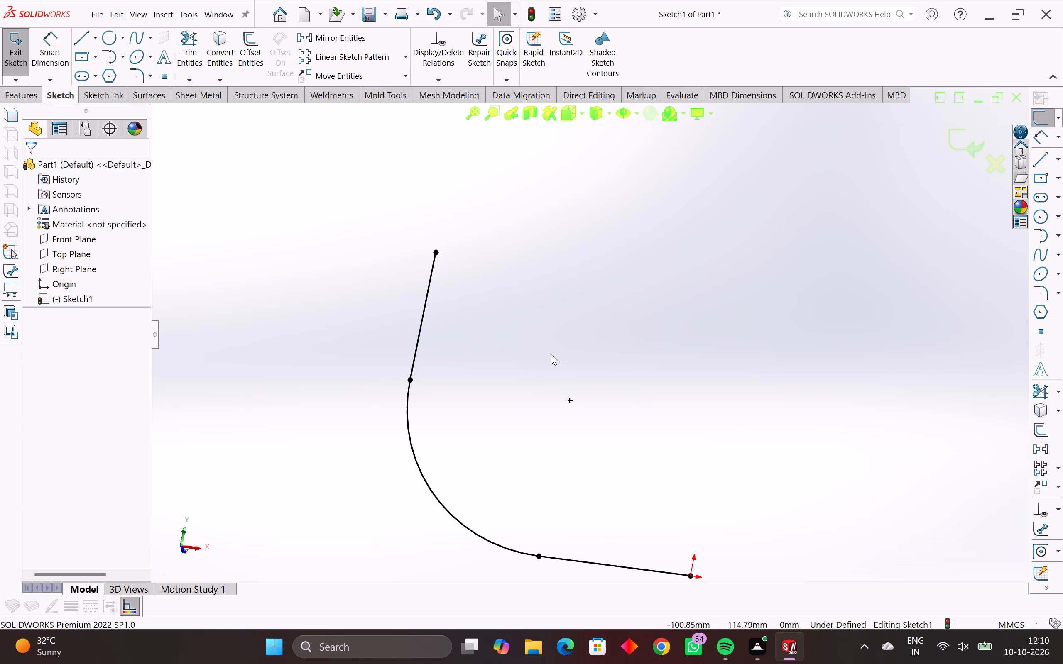
Dimension the horizontal line from the origin with a length of 150 mm.
scroll(649, 474, "down", 1)
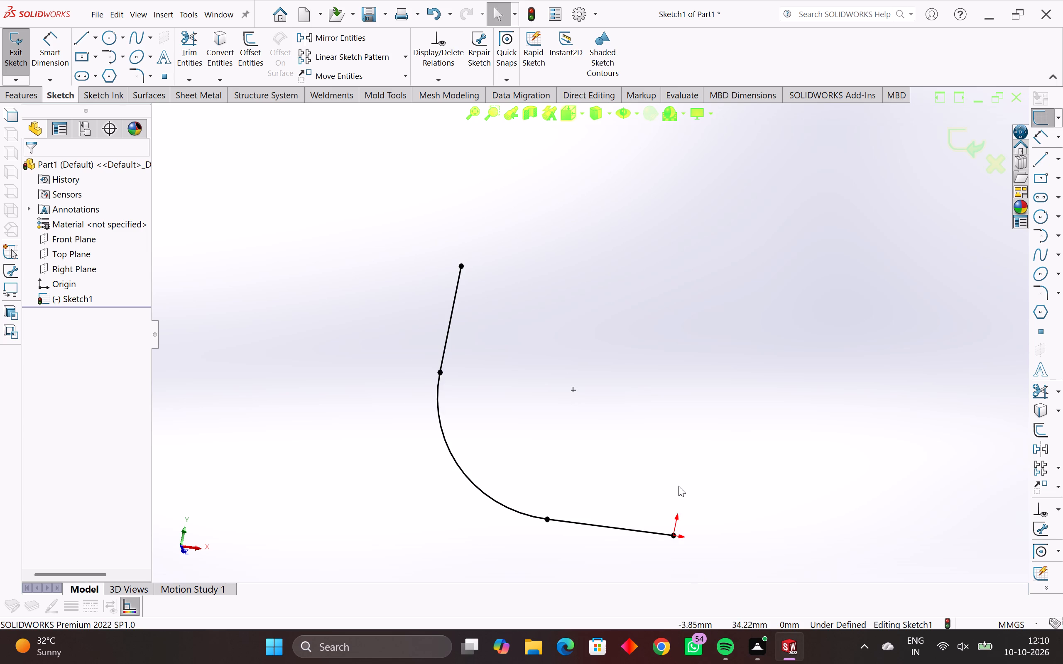
scroll(679, 486, "down", 1)
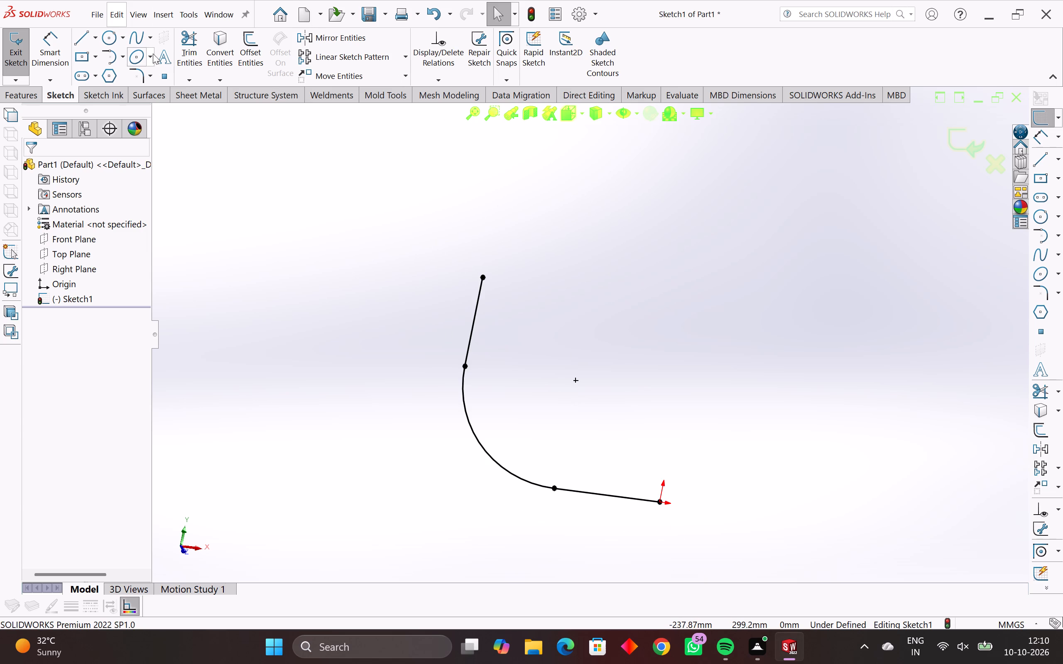
left_click(59, 44)
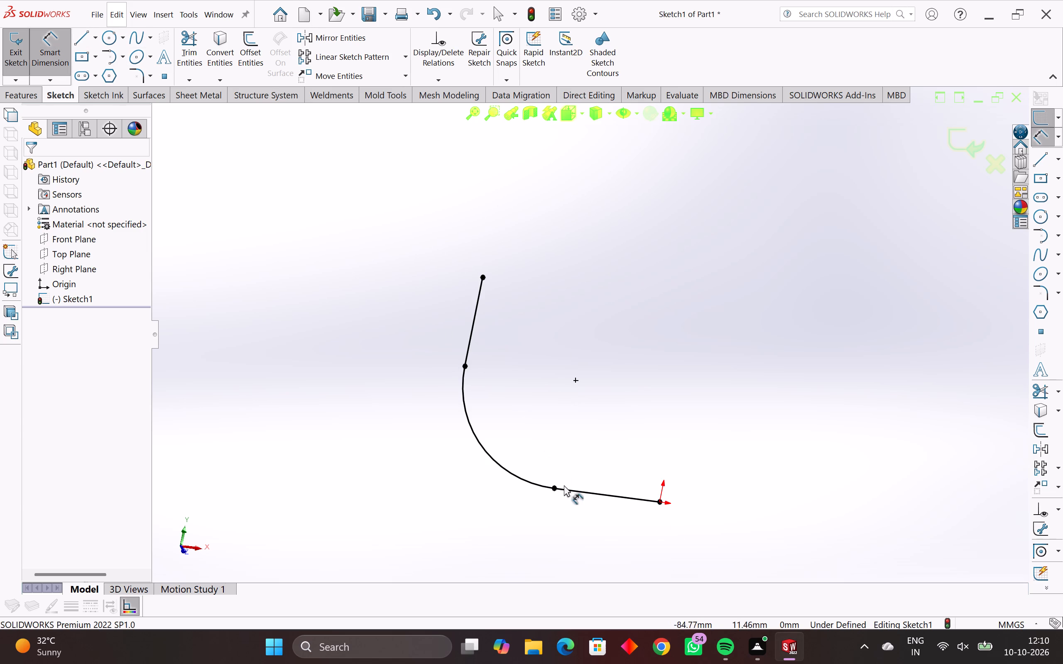
left_click(615, 498)
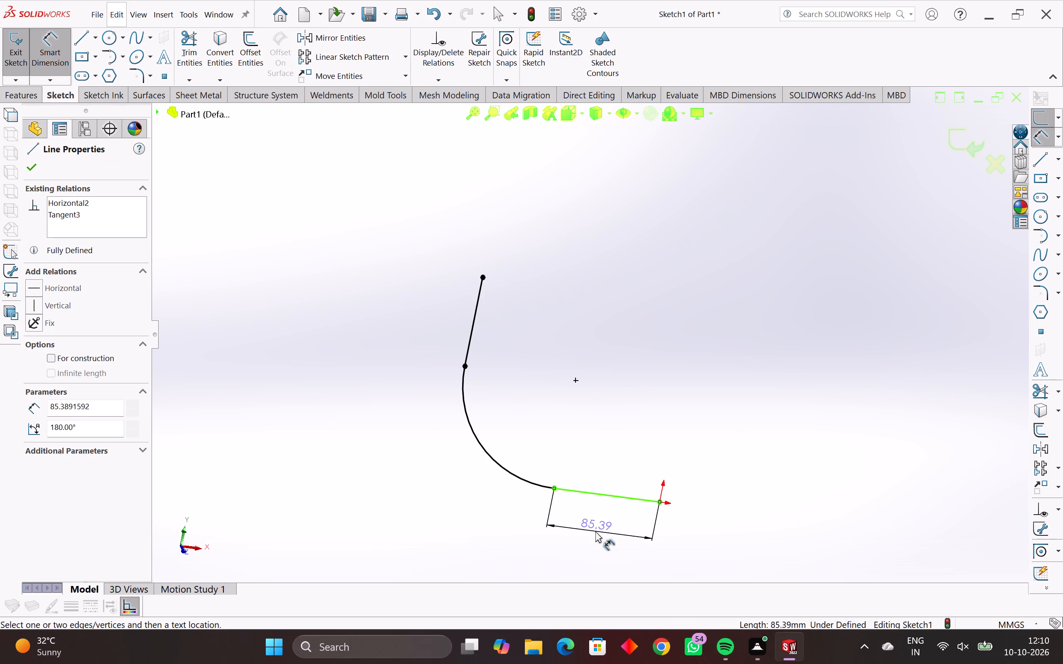
left_click(595, 533)
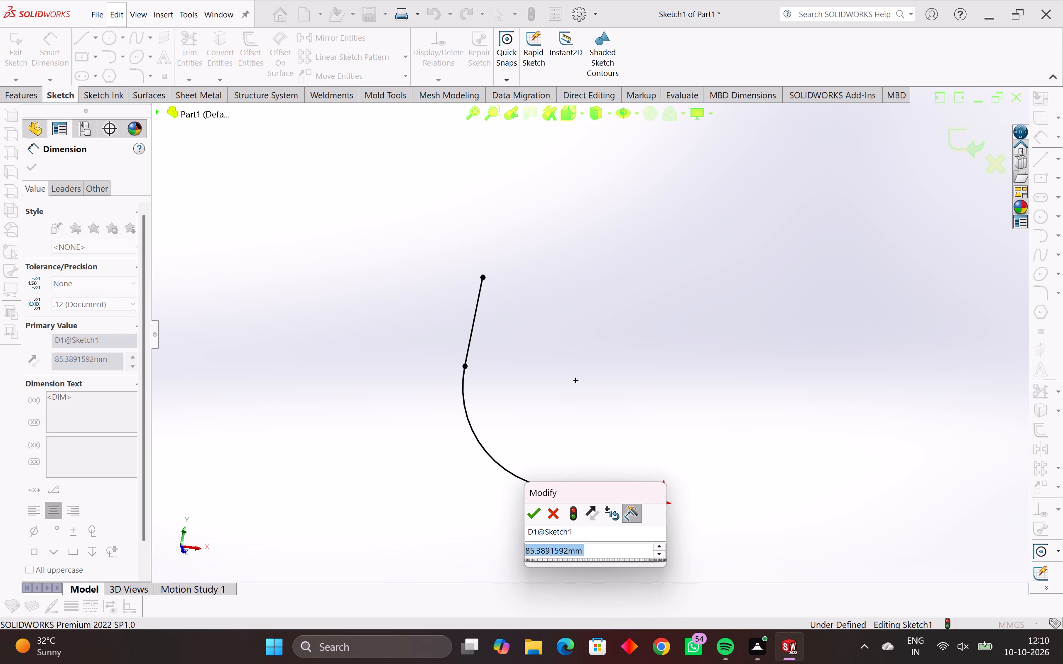
type("150")
key("Return")
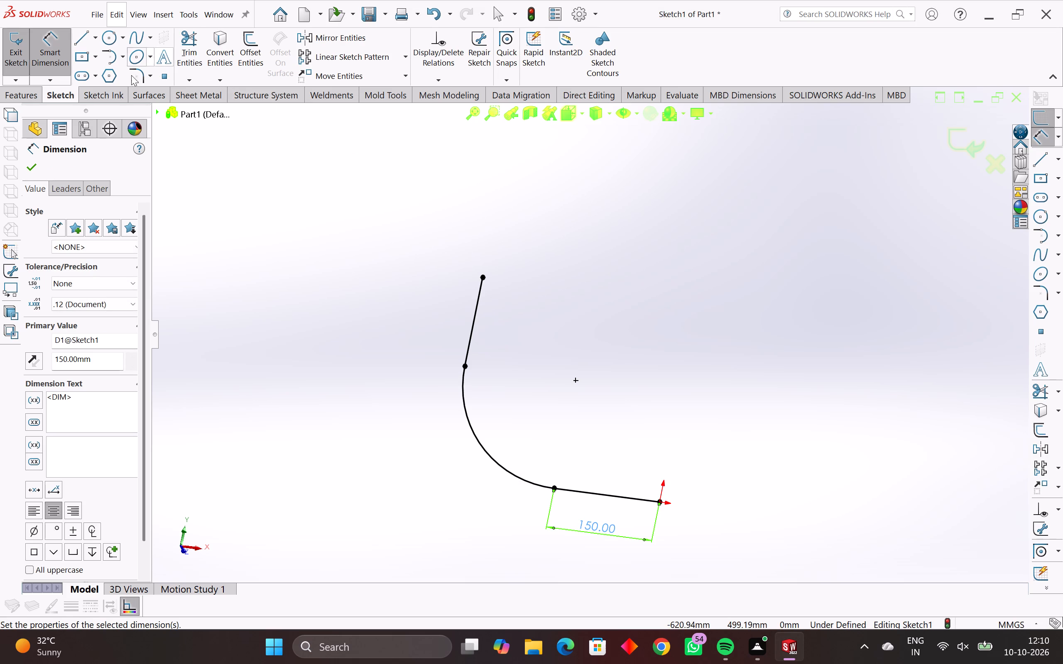
Dimension the arc with a radius of 260 mm.
left_click(478, 444)
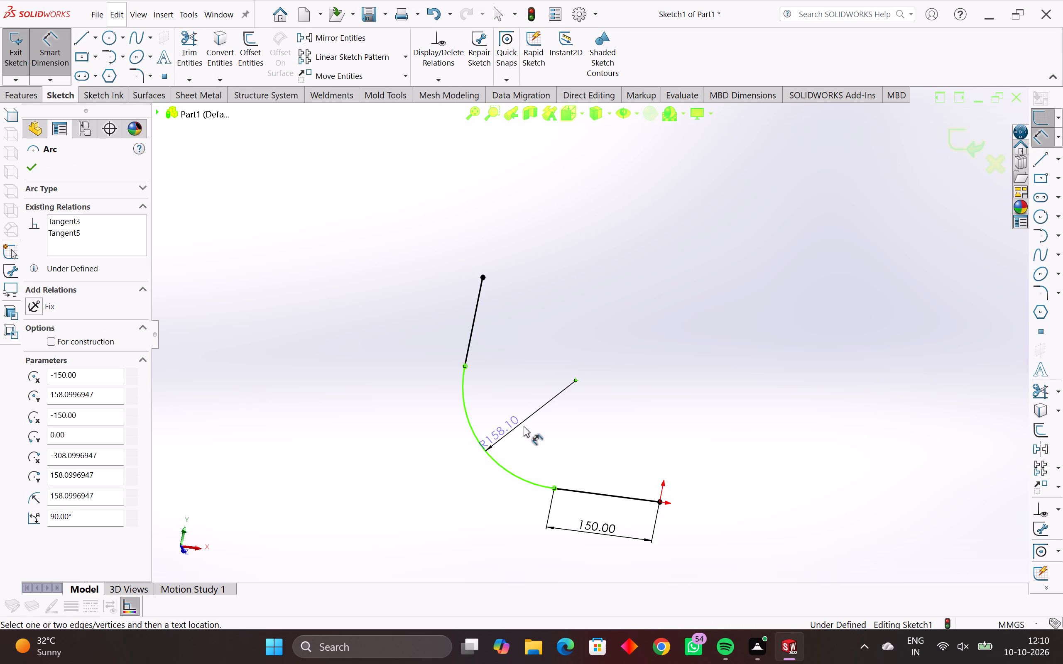
left_click(528, 422)
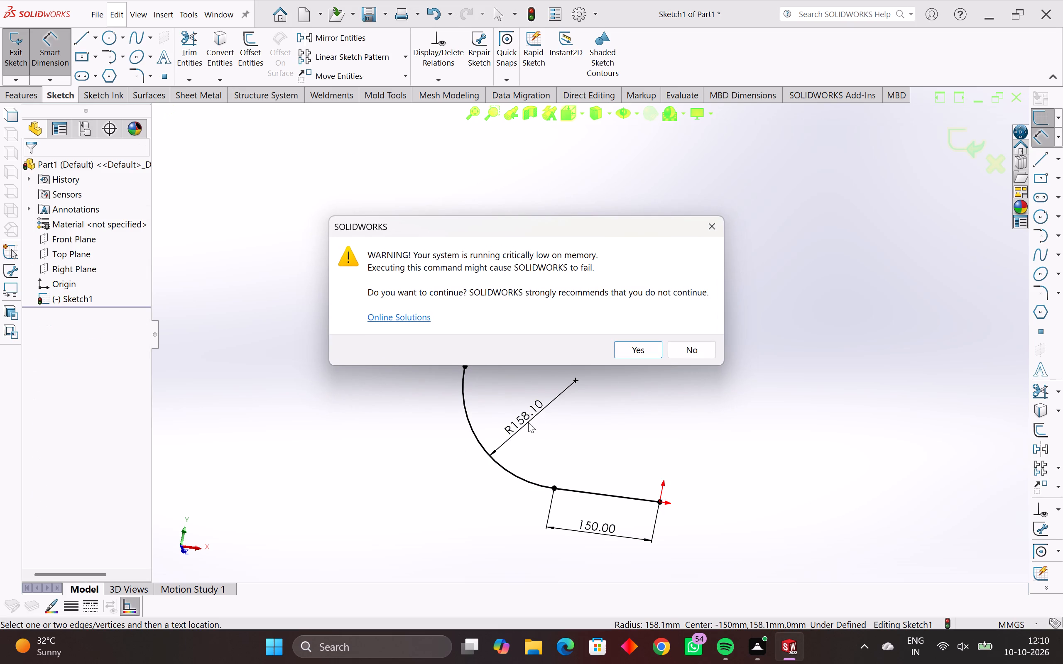
left_click(629, 354)
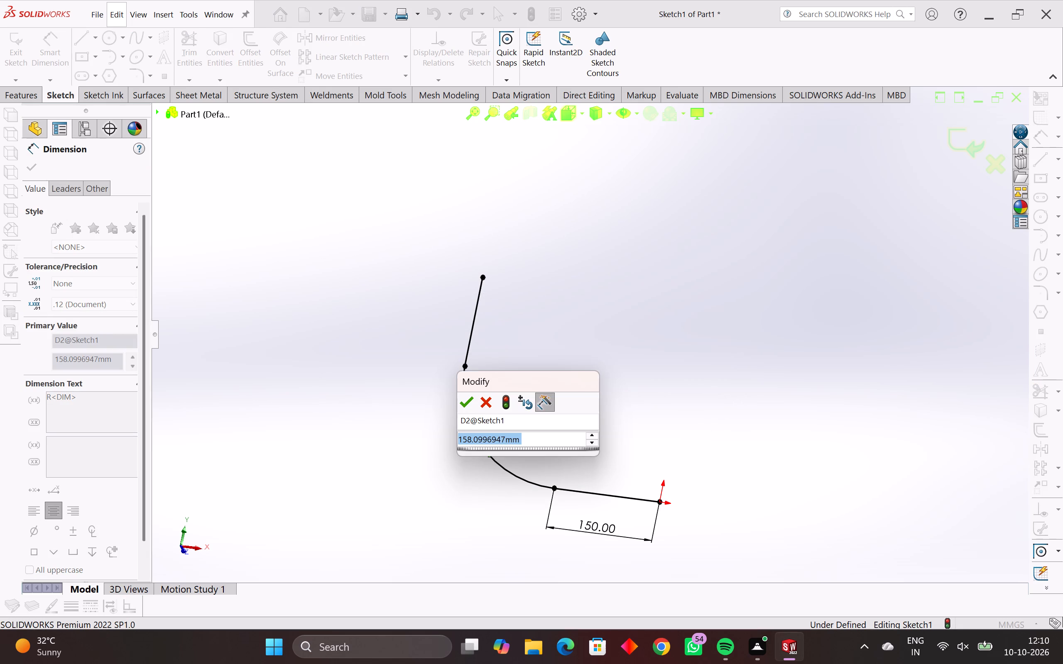
type("260")
key("Return")
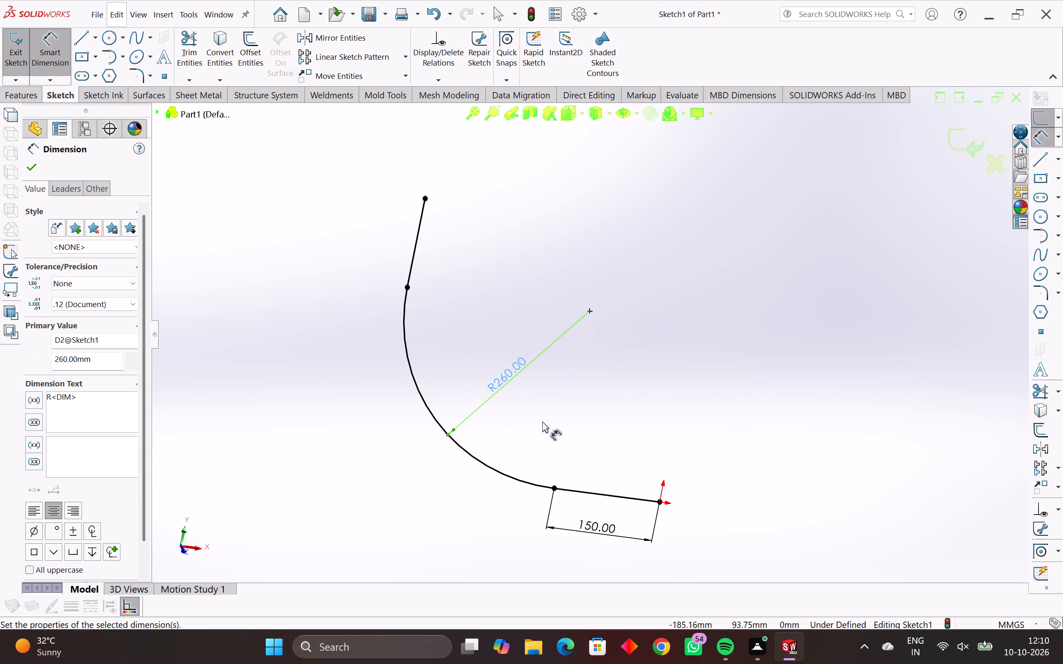
key("Return")
left_click(641, 451)
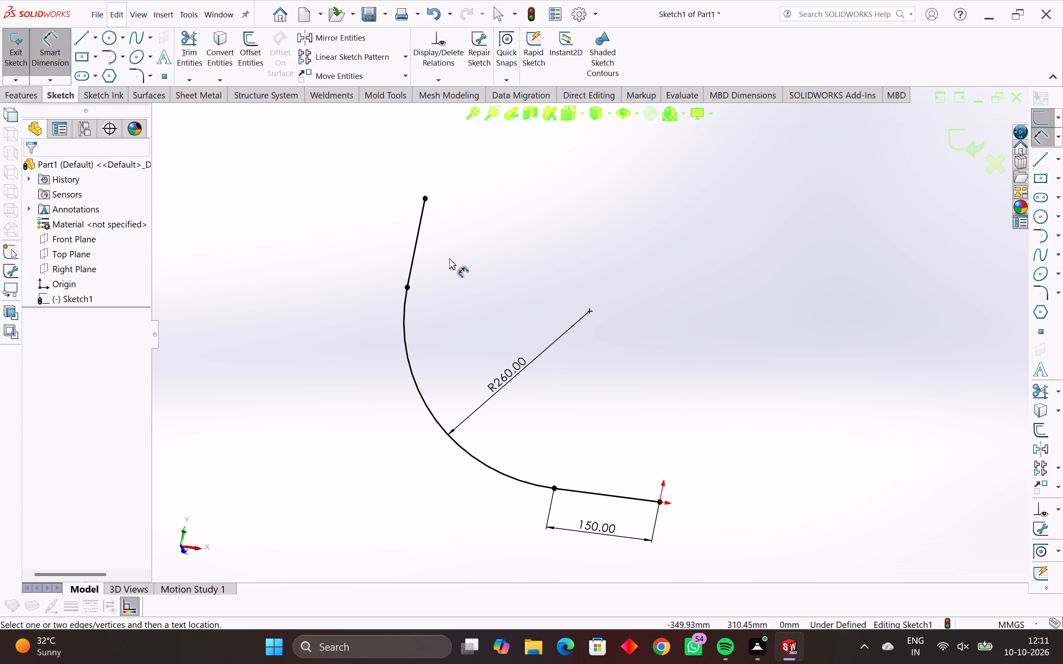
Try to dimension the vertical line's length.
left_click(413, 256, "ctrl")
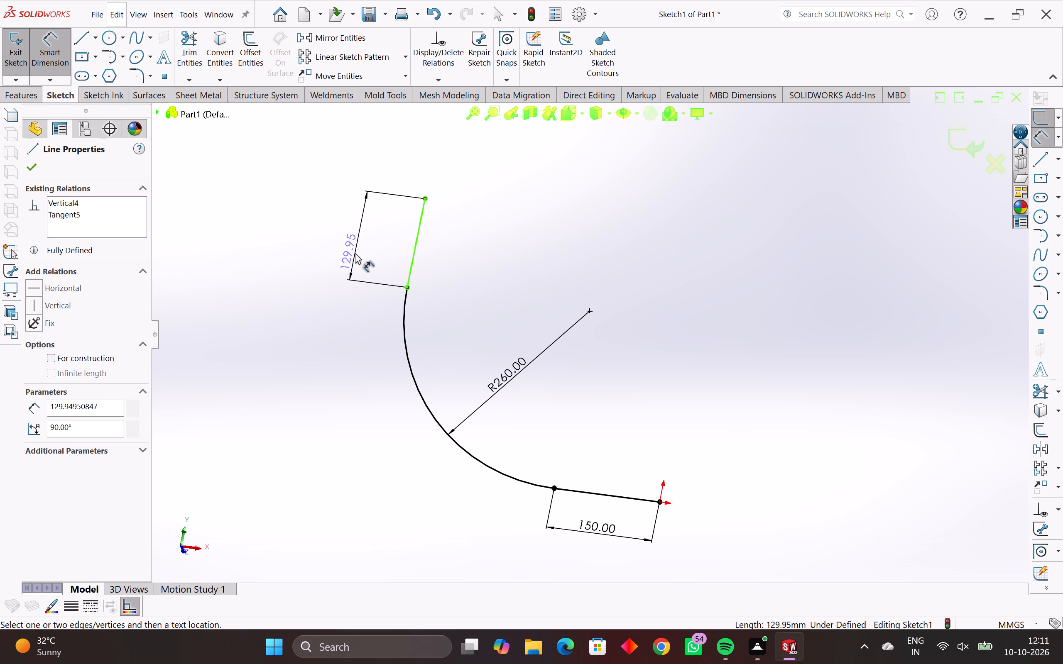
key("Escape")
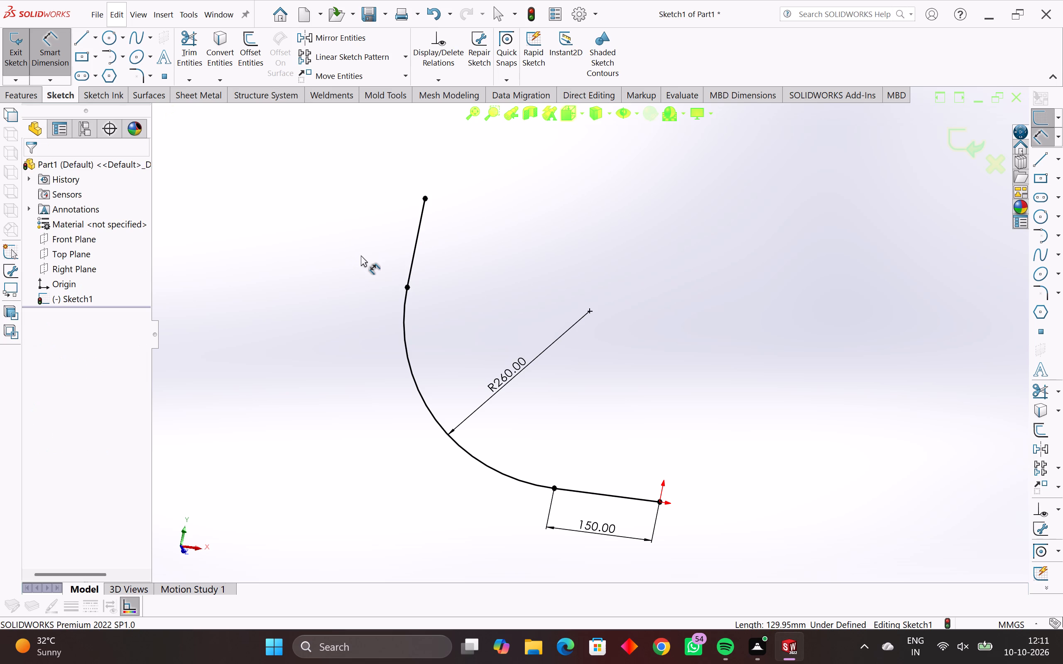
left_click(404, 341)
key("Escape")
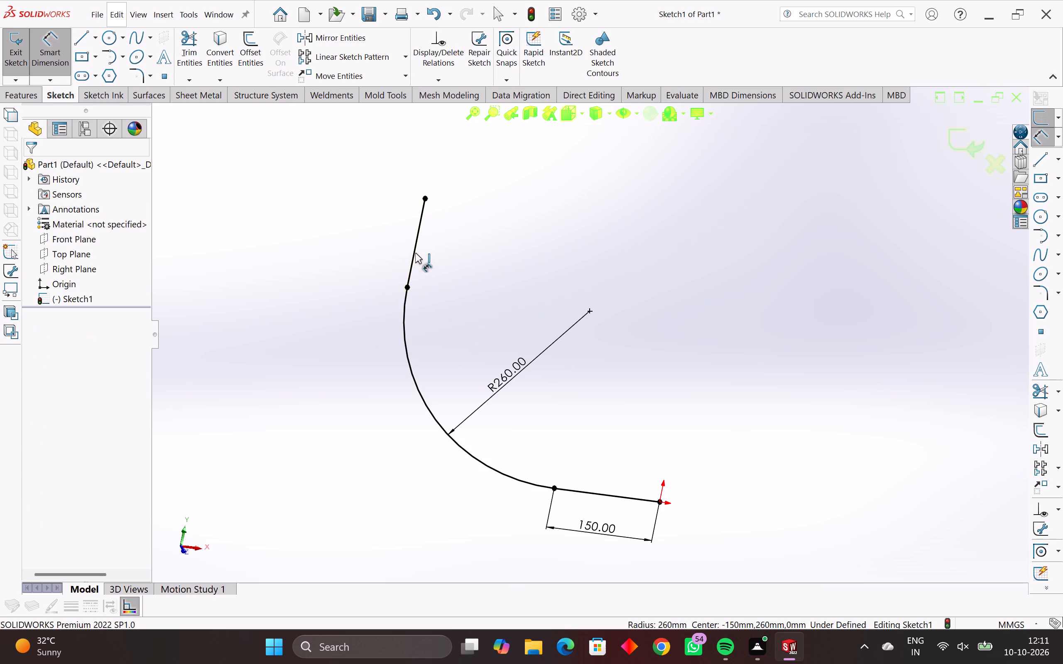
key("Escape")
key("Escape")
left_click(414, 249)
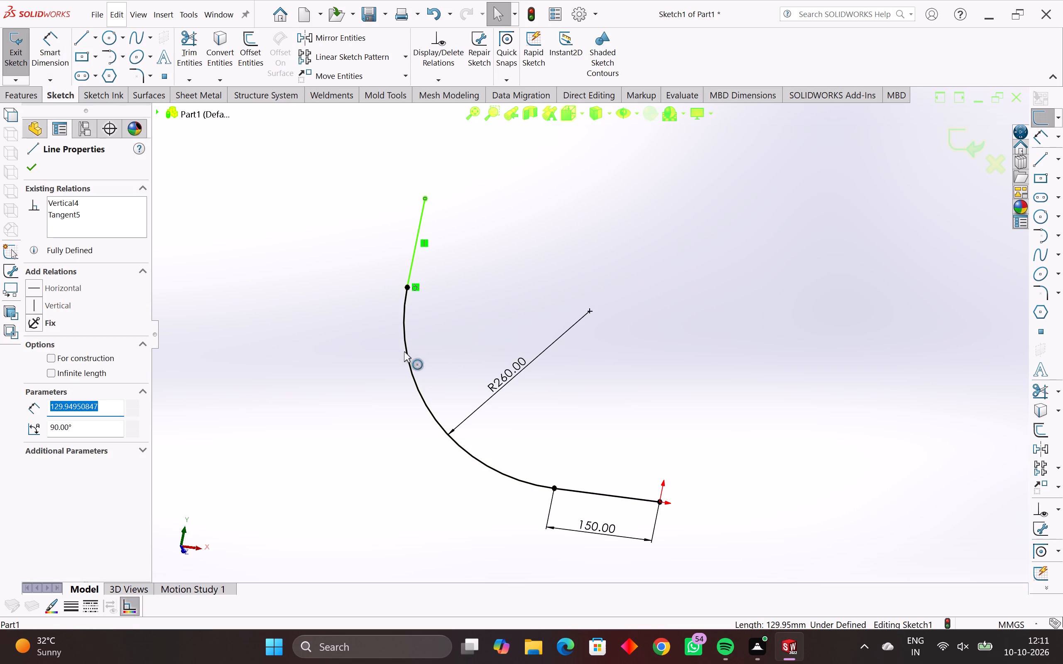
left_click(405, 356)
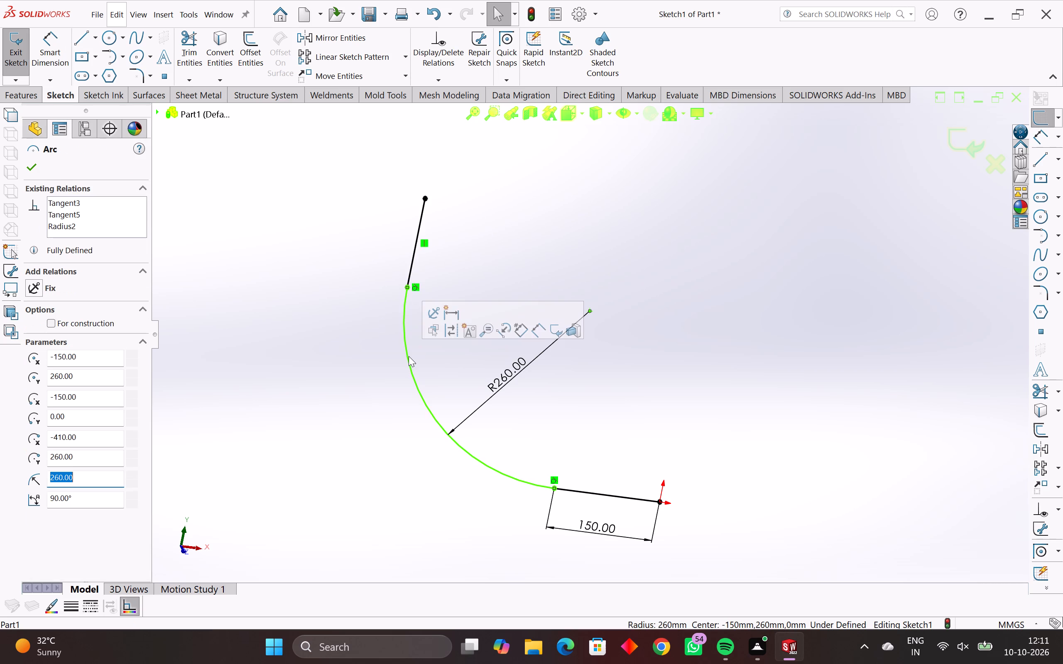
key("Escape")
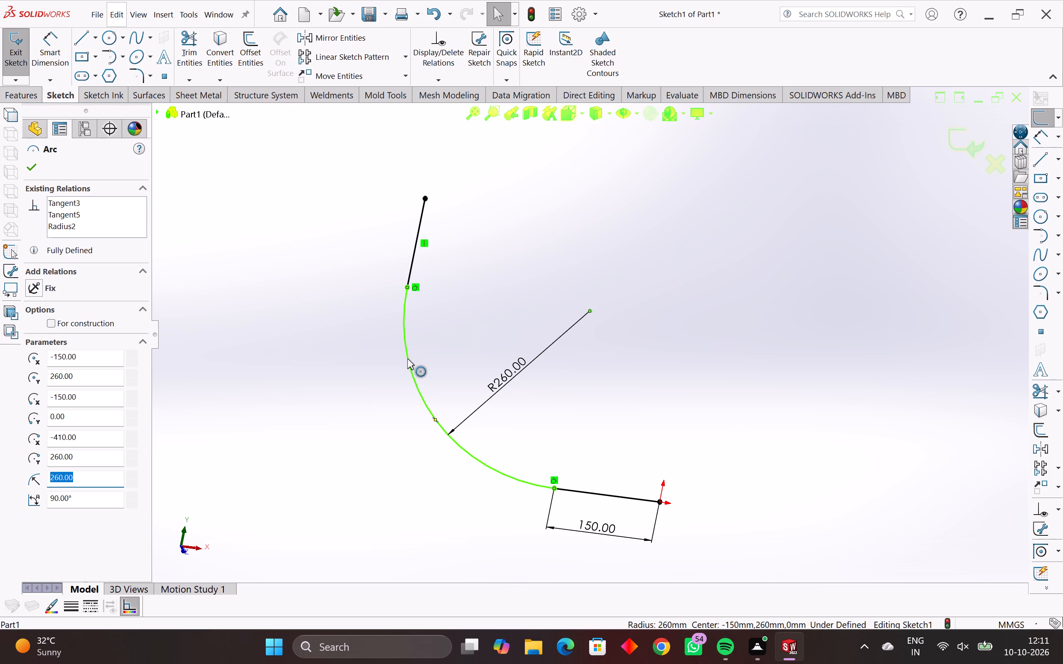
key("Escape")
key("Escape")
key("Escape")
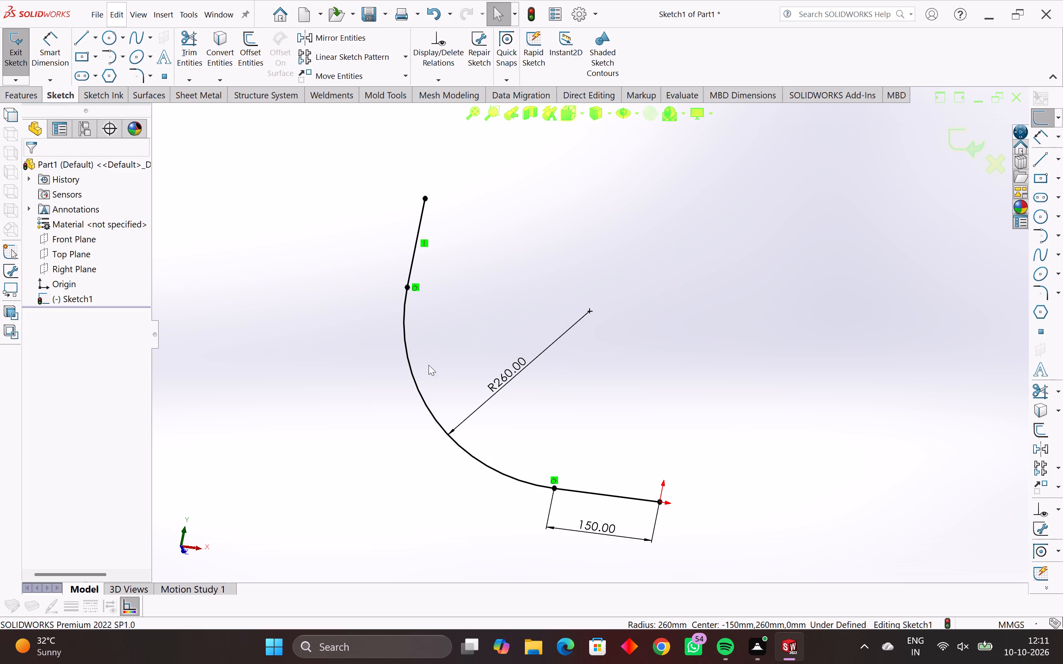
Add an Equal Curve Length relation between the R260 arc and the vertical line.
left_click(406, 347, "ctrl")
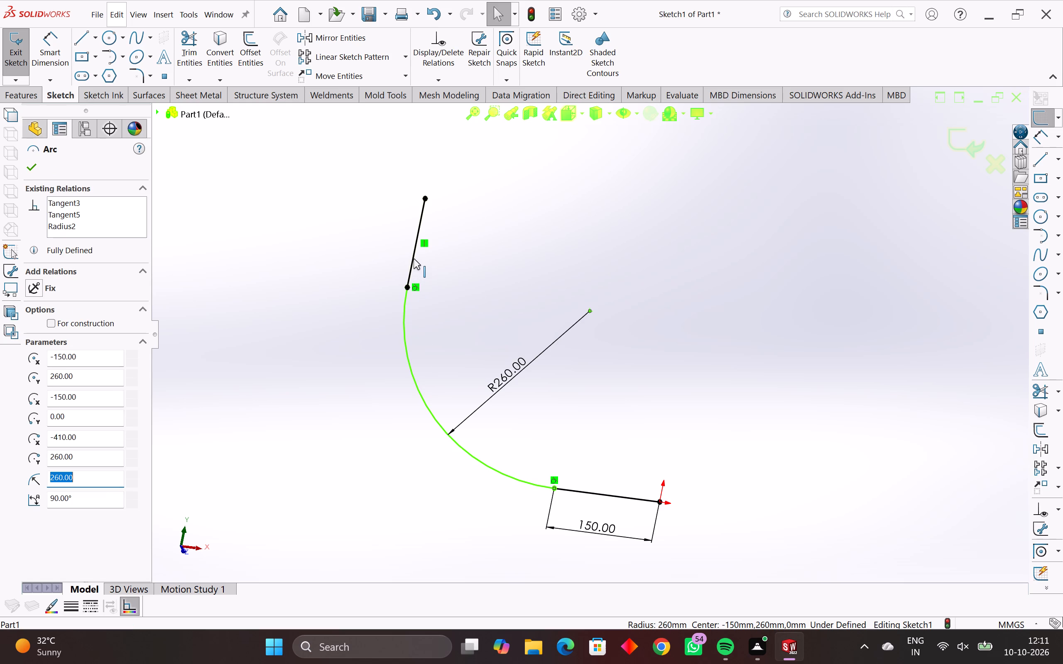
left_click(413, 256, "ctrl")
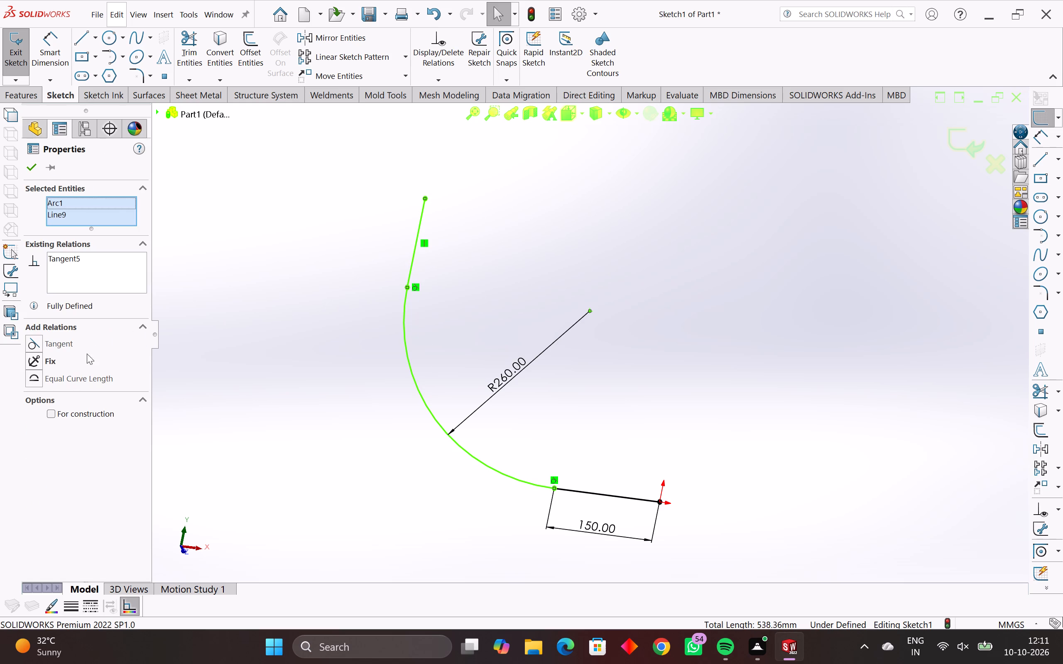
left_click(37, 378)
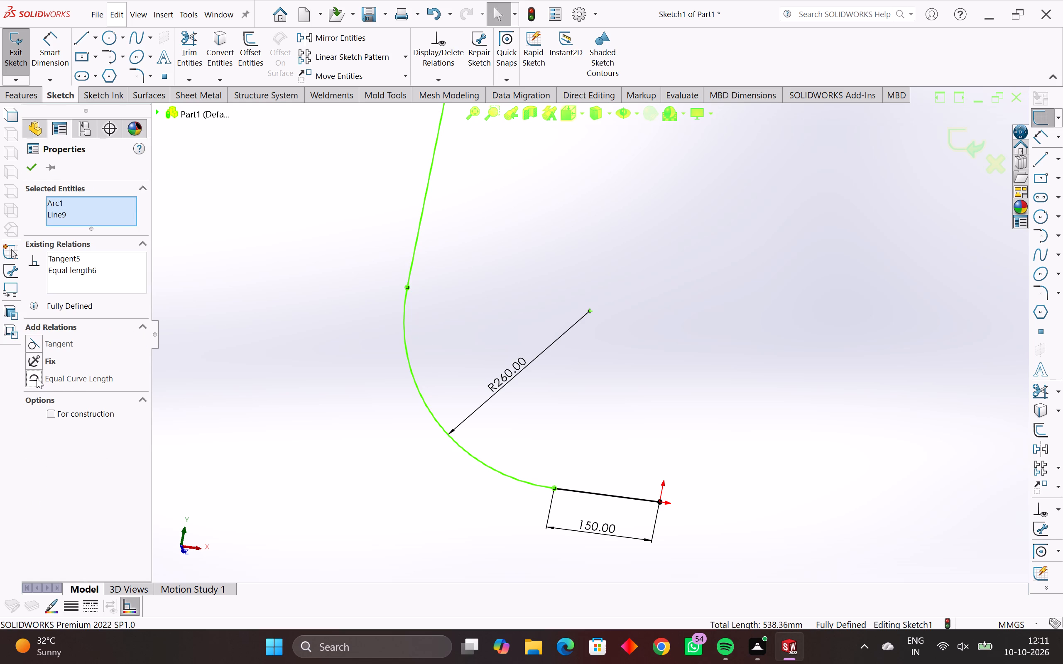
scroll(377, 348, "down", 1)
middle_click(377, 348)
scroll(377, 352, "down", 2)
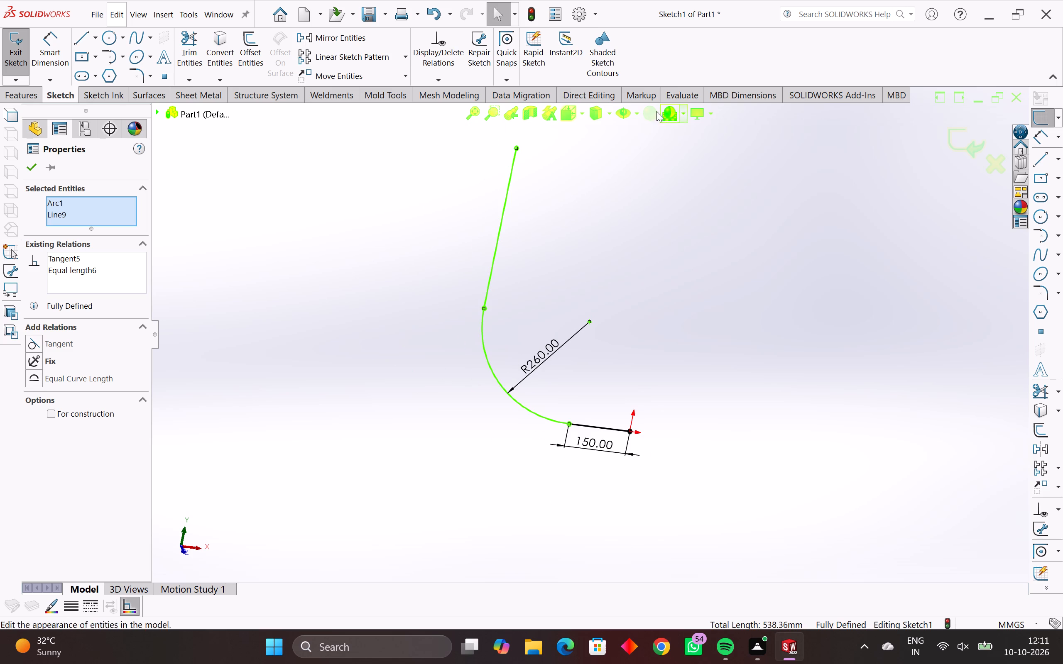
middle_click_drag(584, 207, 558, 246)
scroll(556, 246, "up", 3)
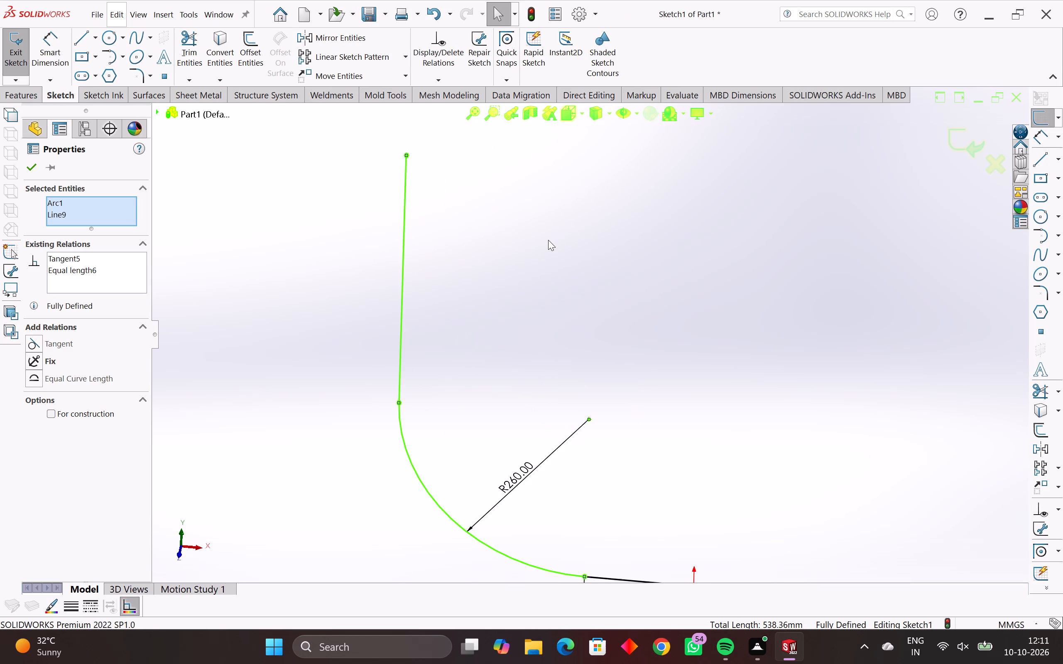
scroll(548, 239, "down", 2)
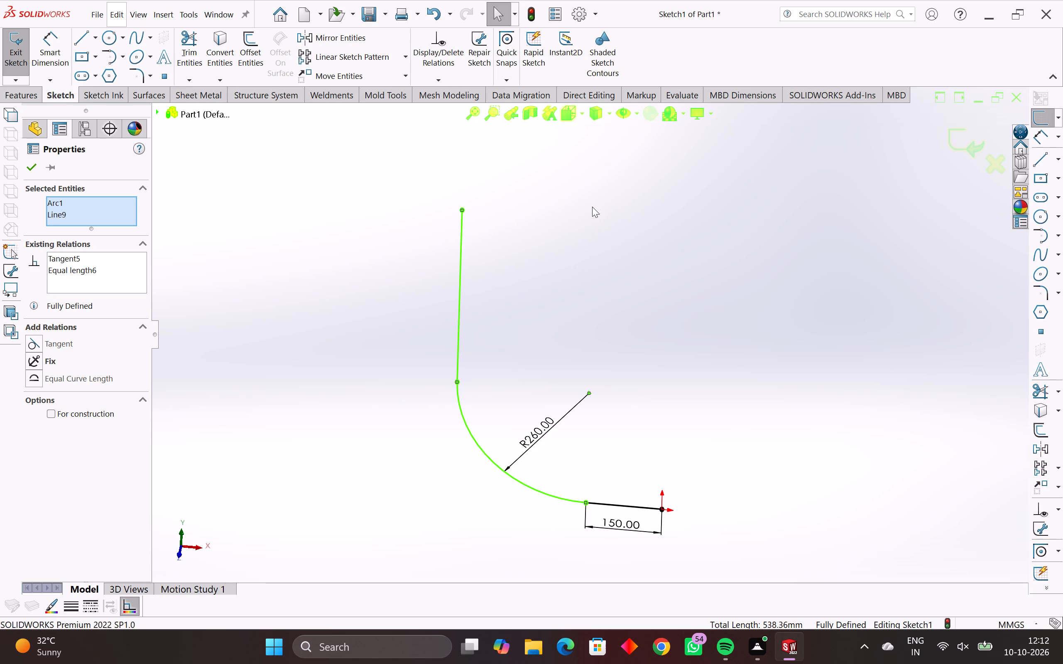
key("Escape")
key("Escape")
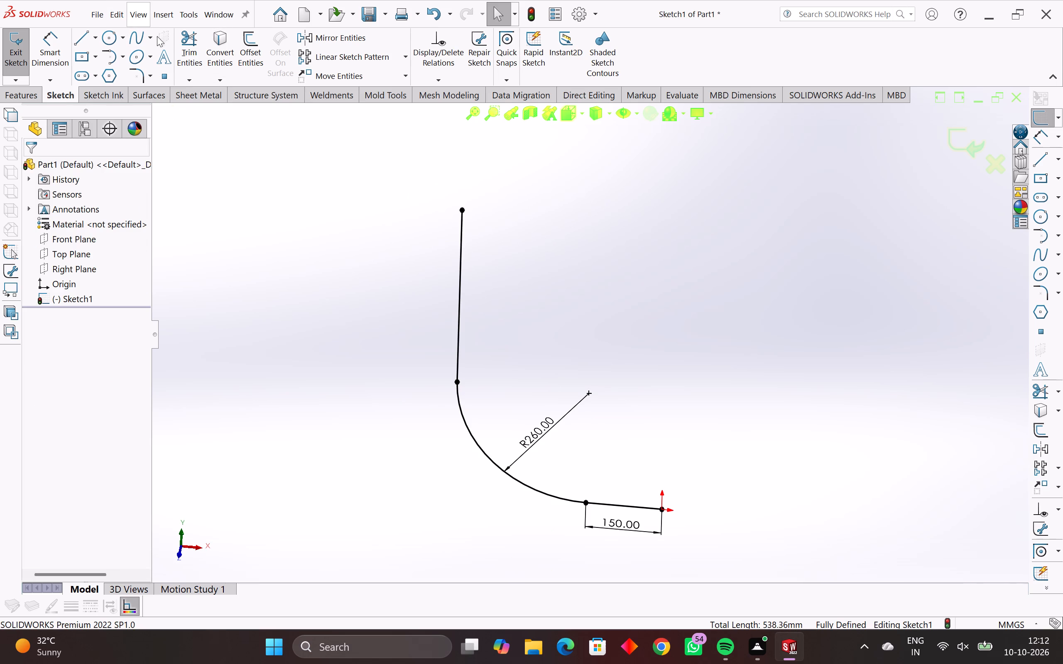
Check the vertical line's length with Smart Dimension, without placing a dimension.
left_click(61, 38)
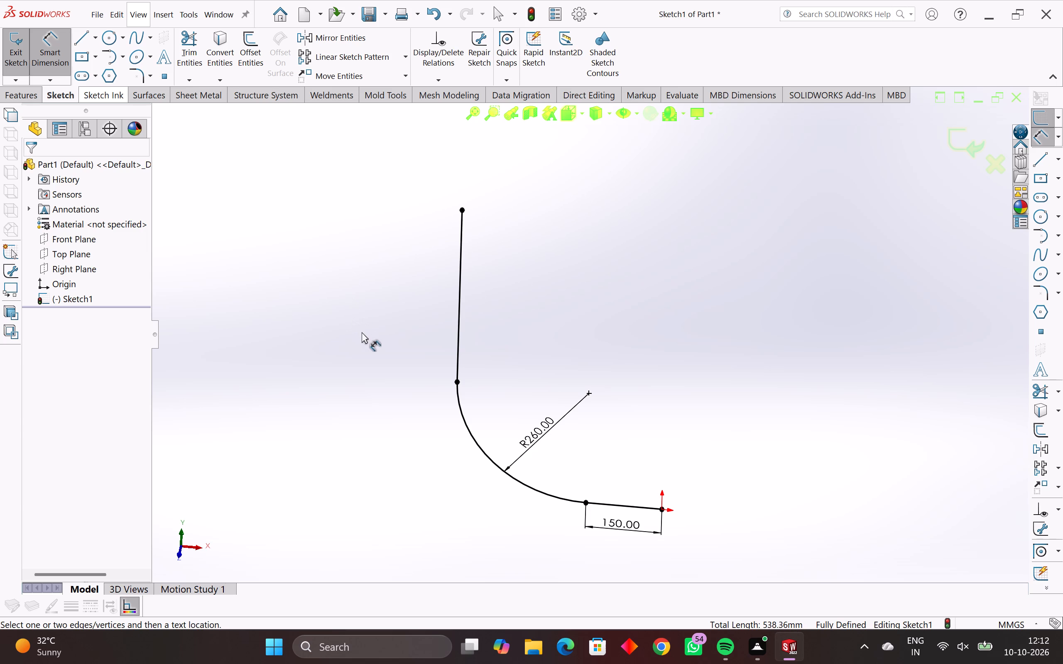
left_click(458, 323)
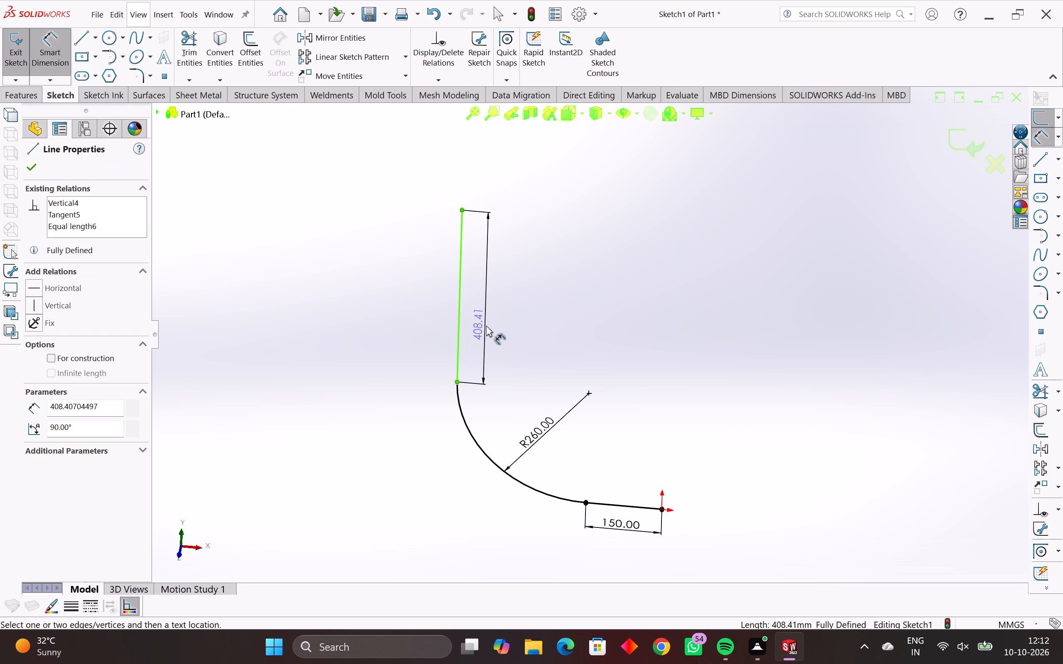
key("Escape")
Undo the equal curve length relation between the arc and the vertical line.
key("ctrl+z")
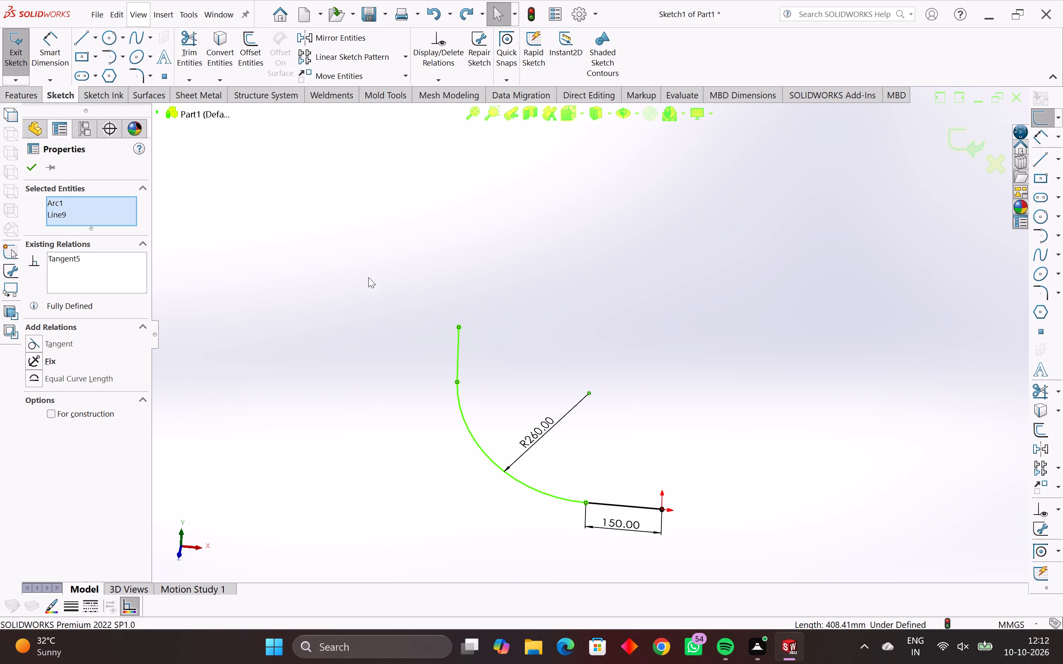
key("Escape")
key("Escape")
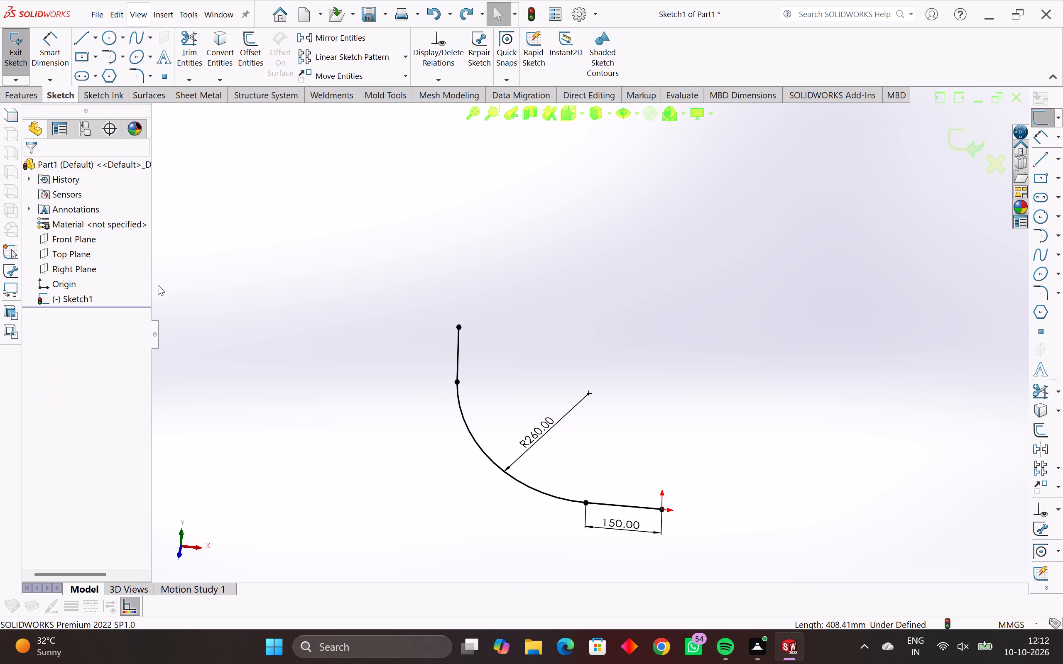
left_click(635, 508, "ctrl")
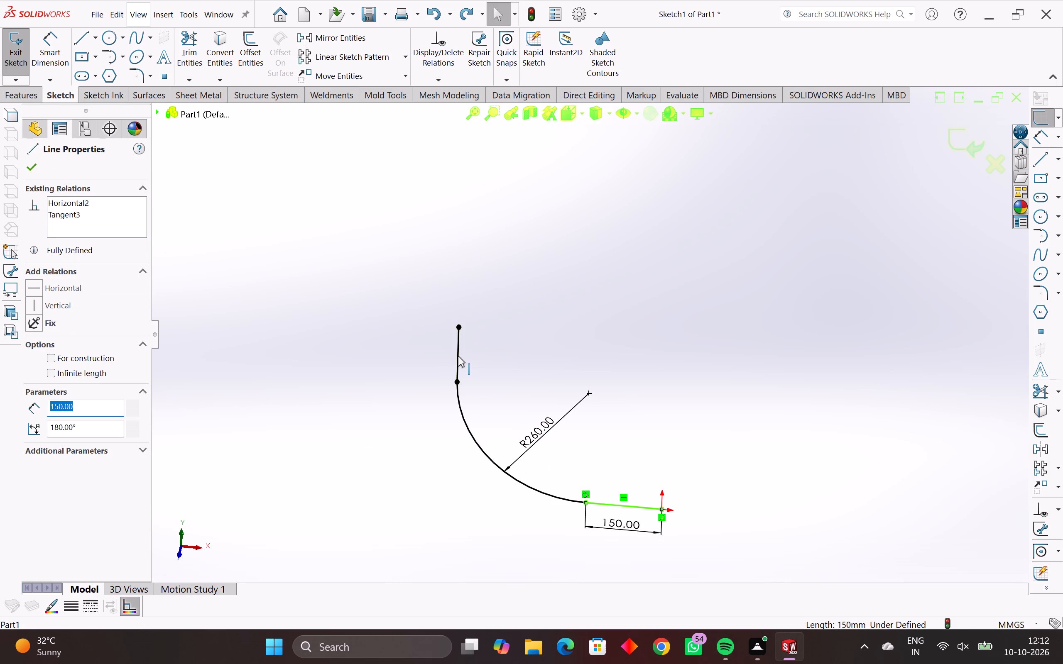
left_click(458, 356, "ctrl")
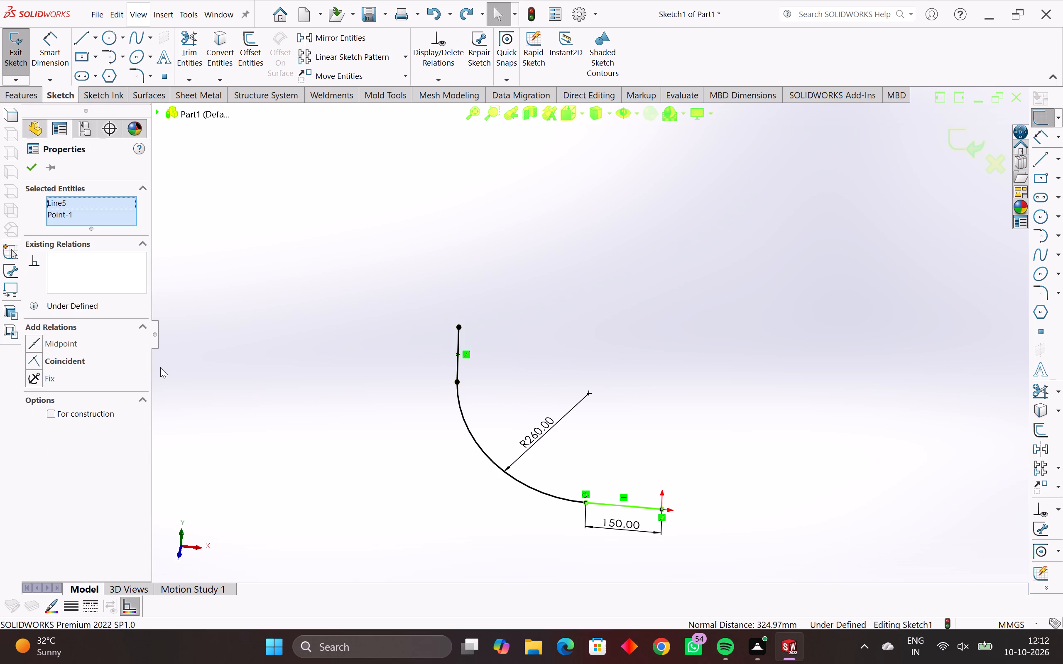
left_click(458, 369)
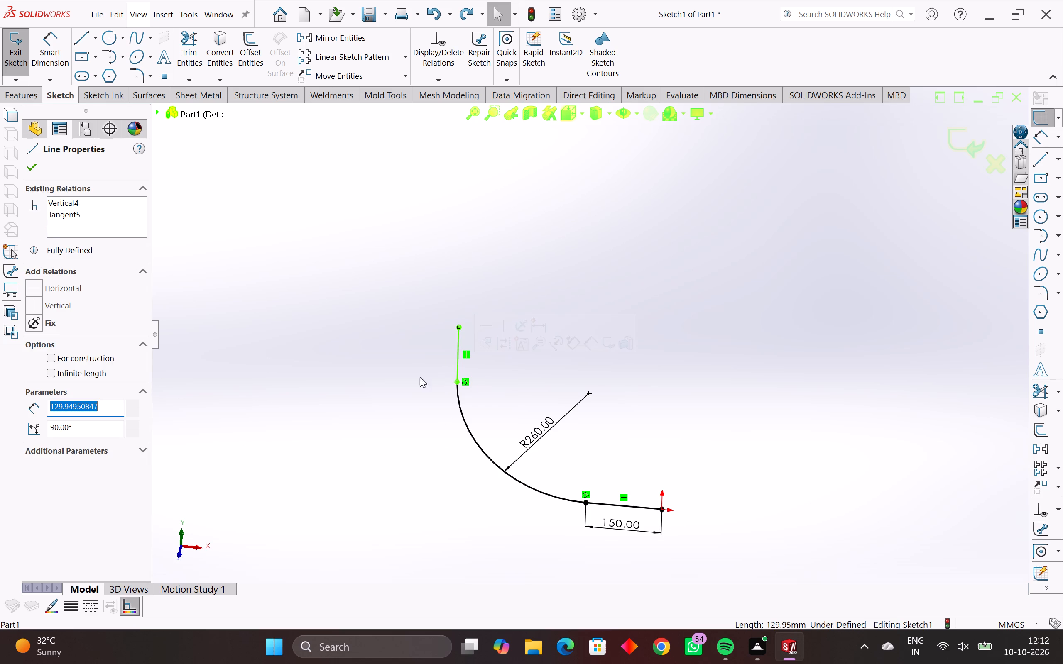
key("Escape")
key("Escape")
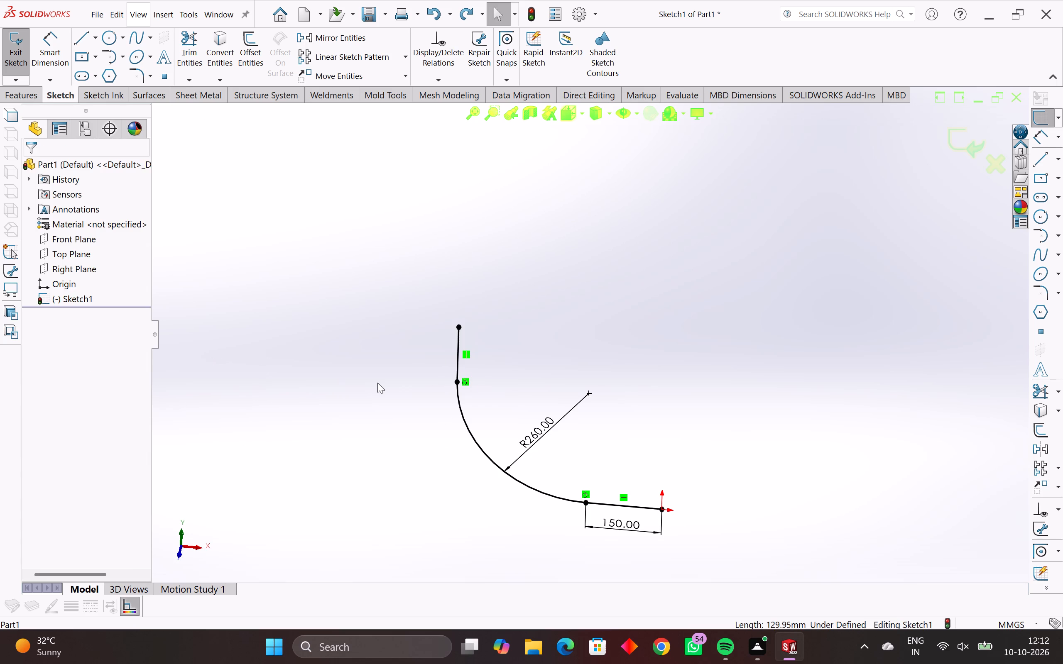
Add an Equal relation between the 150 mm horizontal line and the vertical line.
left_click(613, 504, "ctrl")
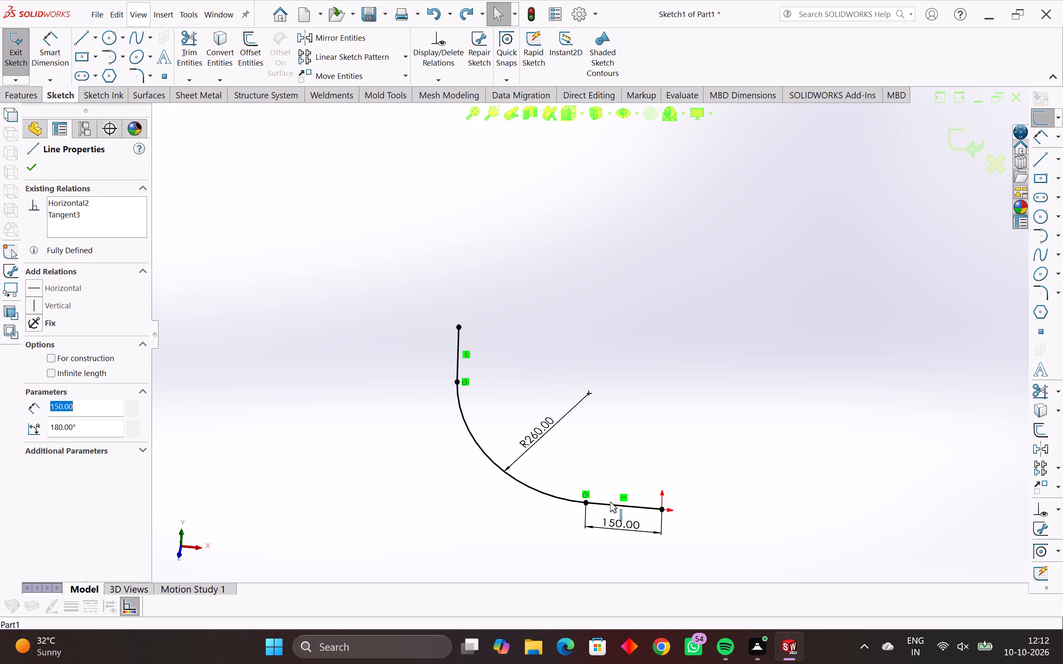
left_click(458, 357, "ctrl")
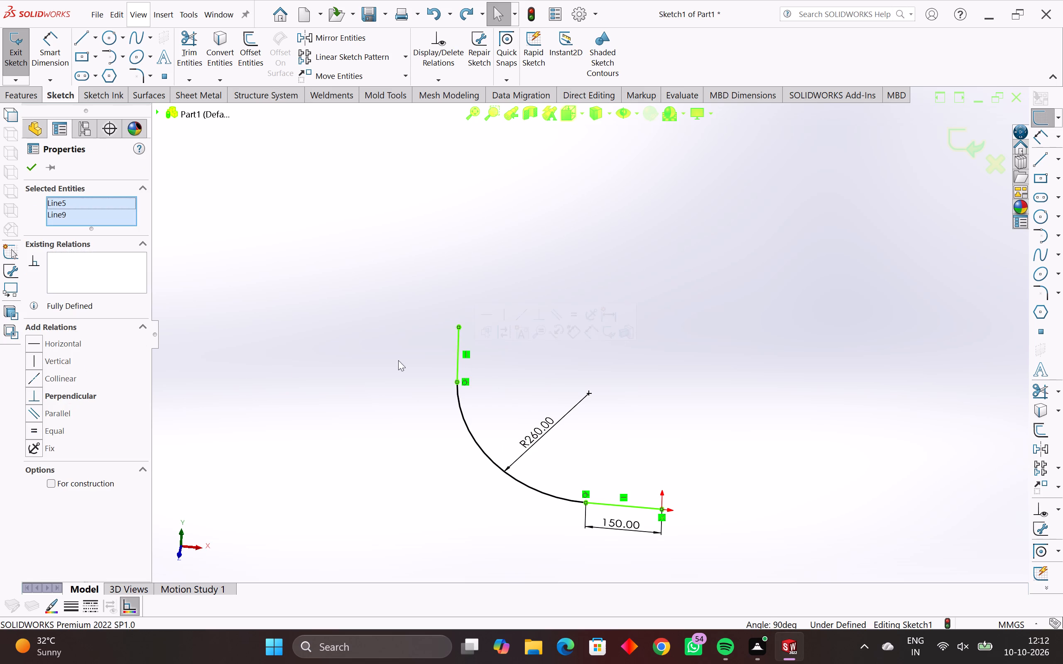
left_click(38, 432)
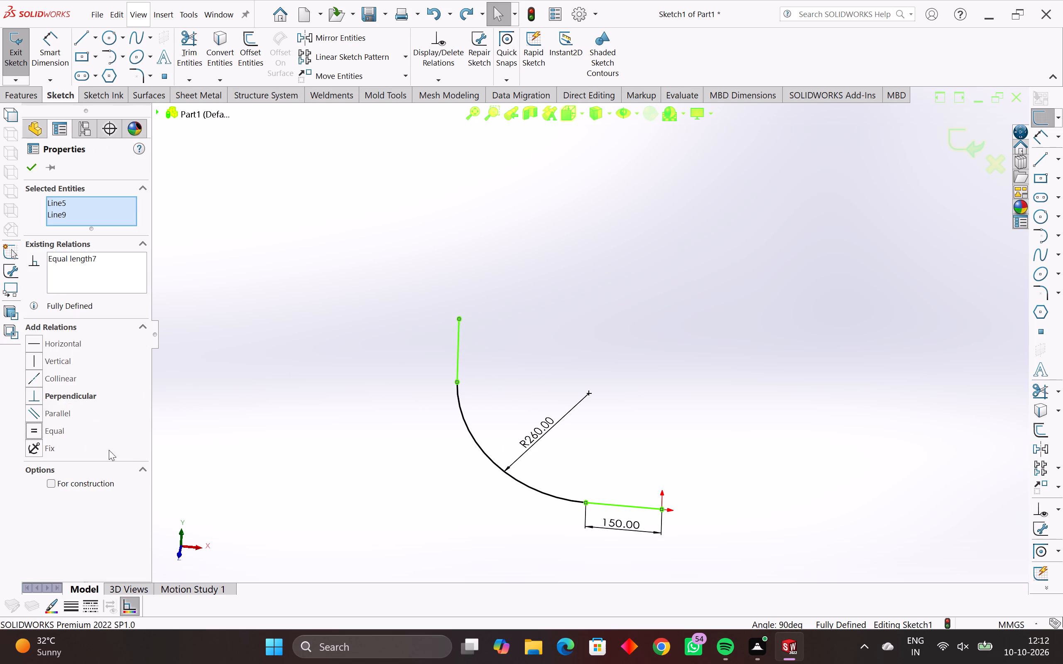
key("Escape")
key("Escape")
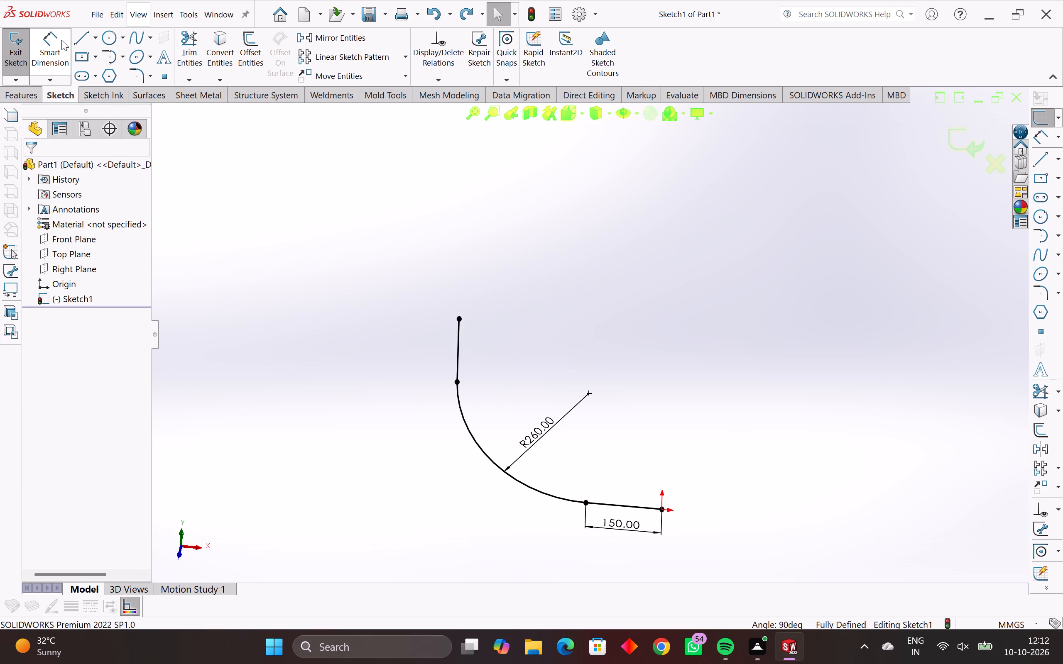
Check the vertical line's length with Smart Dimension, without placing a dimension.
left_click(61, 39)
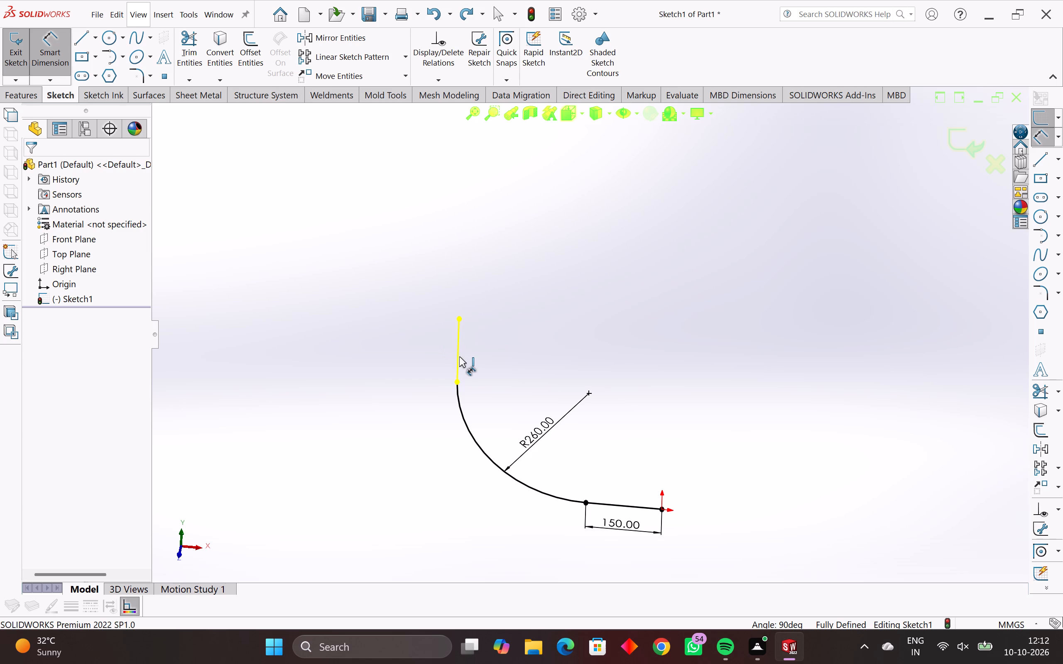
left_click(458, 354)
key("Escape")
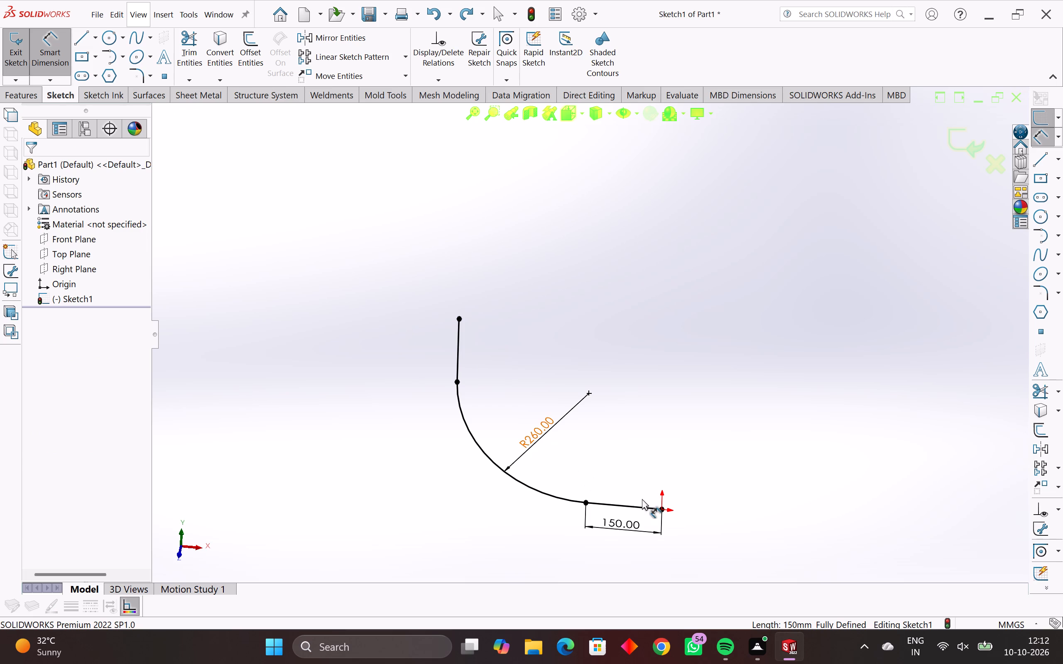
scroll(642, 499, "down", 1)
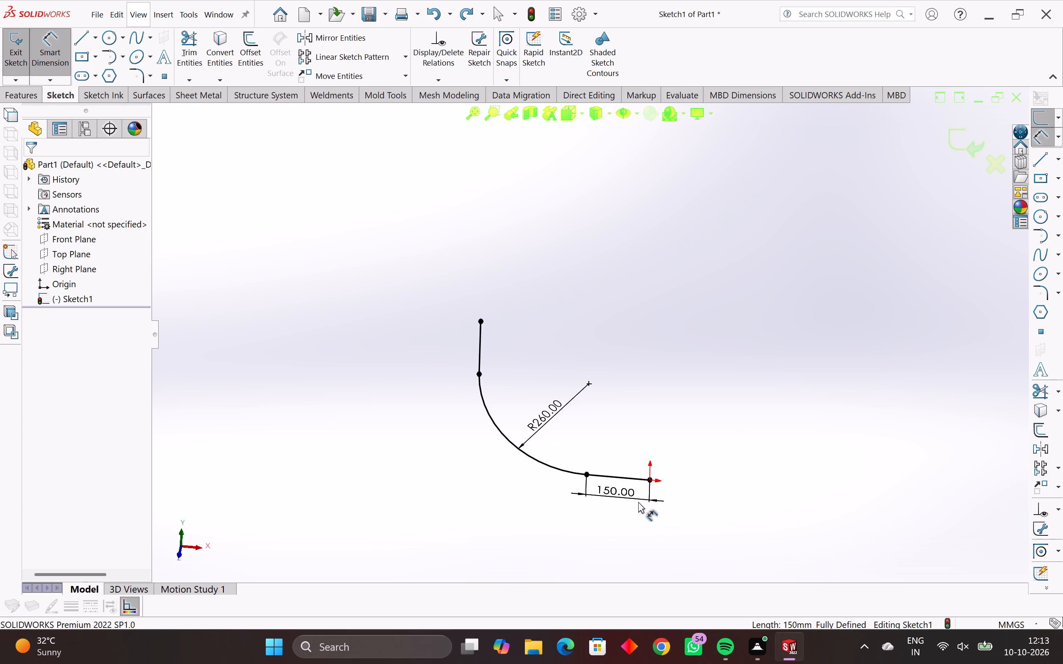
key("Escape")
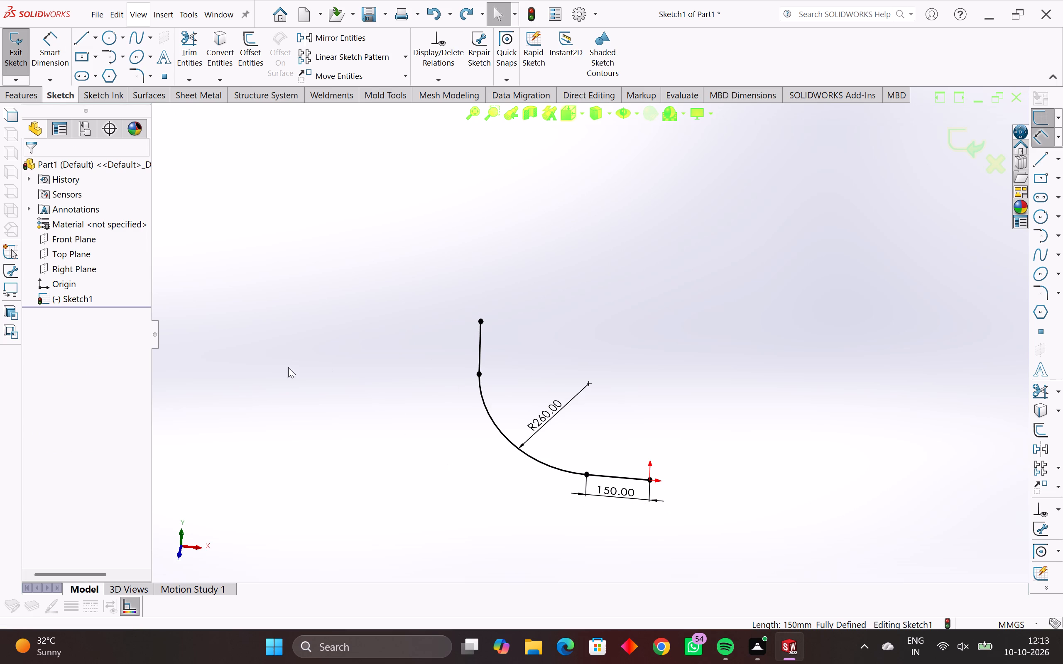
Exit the finished path sketch.
left_click(18, 53)
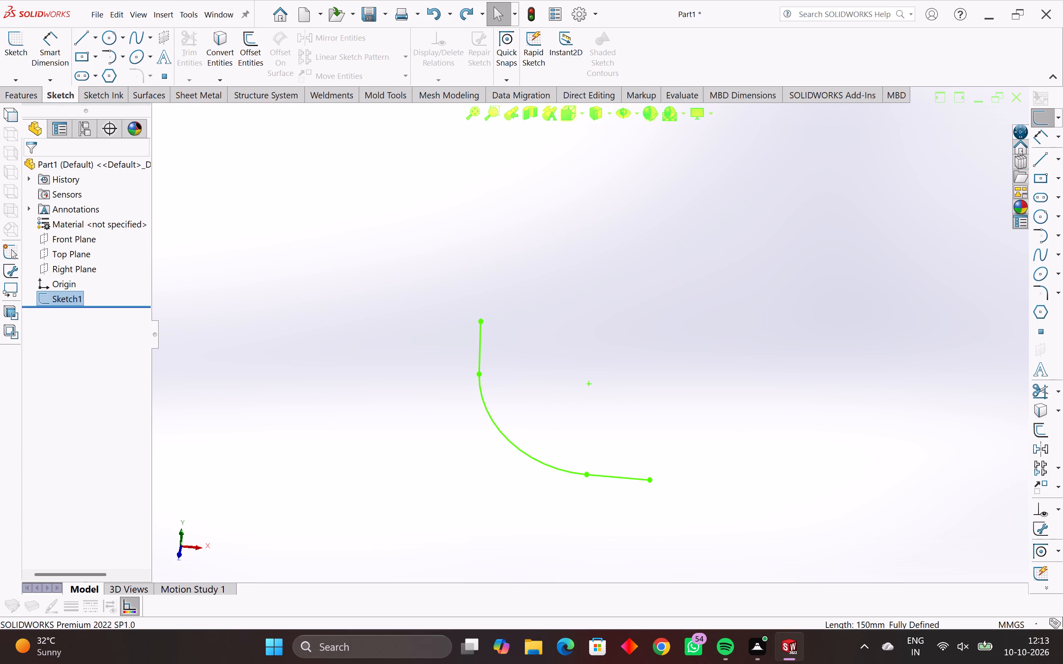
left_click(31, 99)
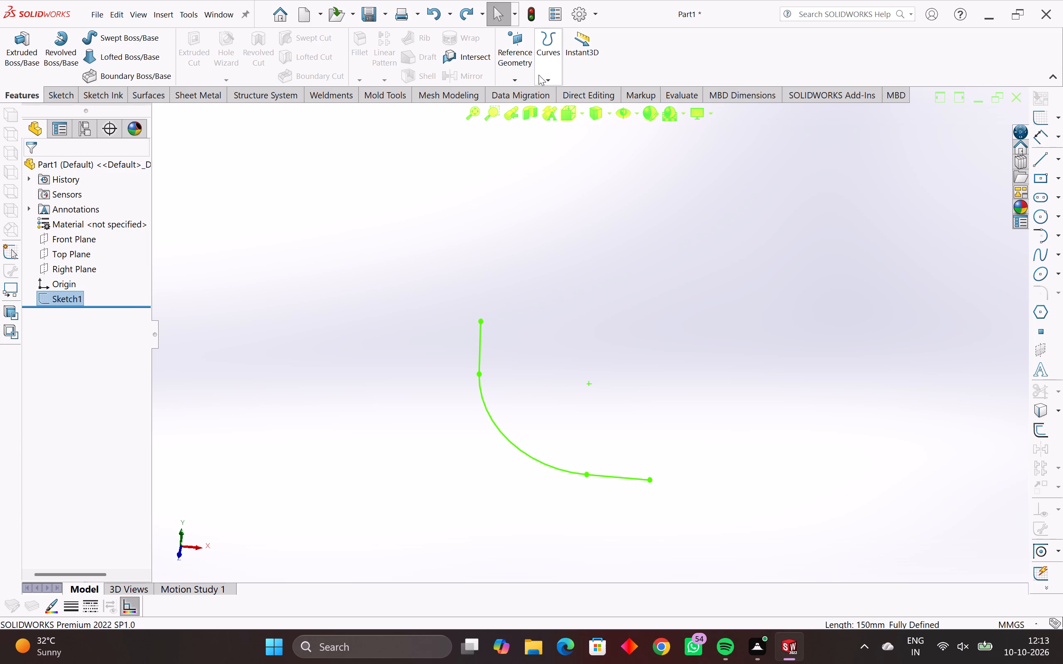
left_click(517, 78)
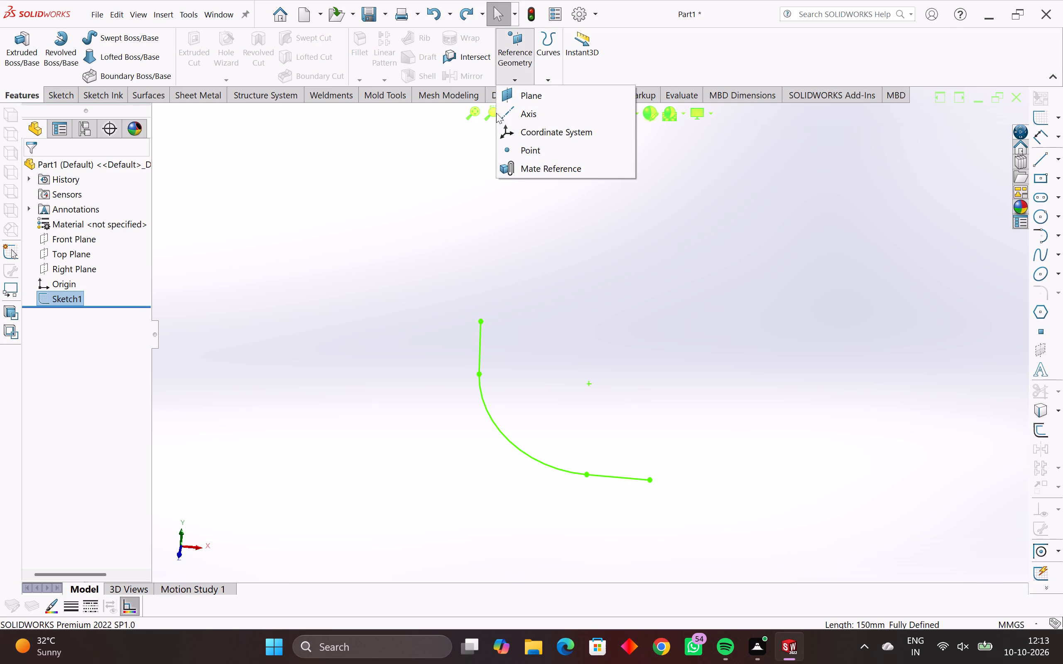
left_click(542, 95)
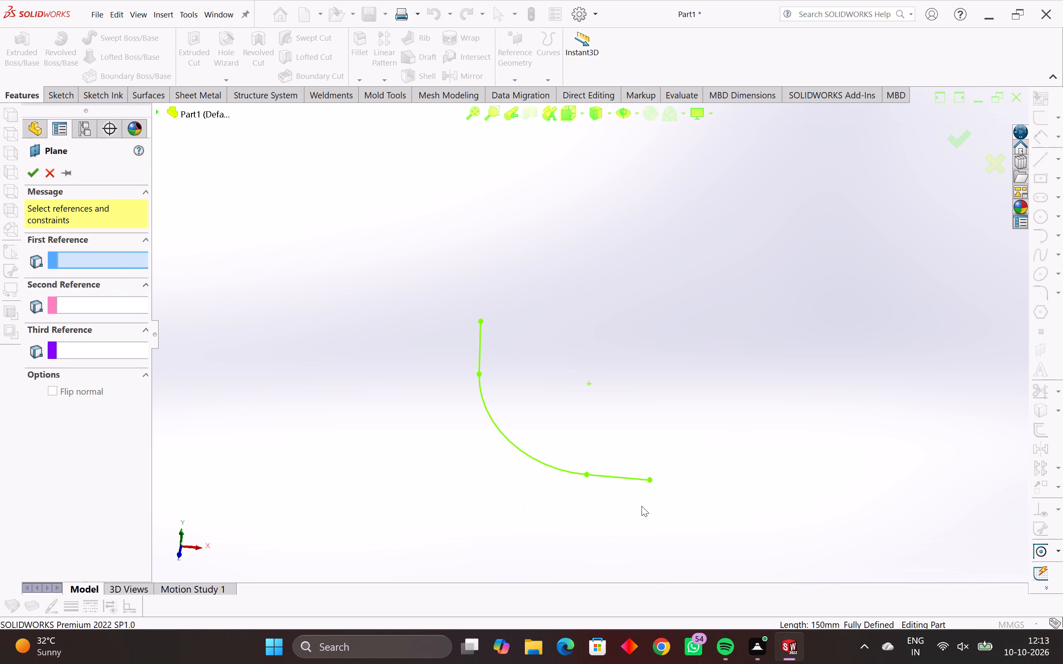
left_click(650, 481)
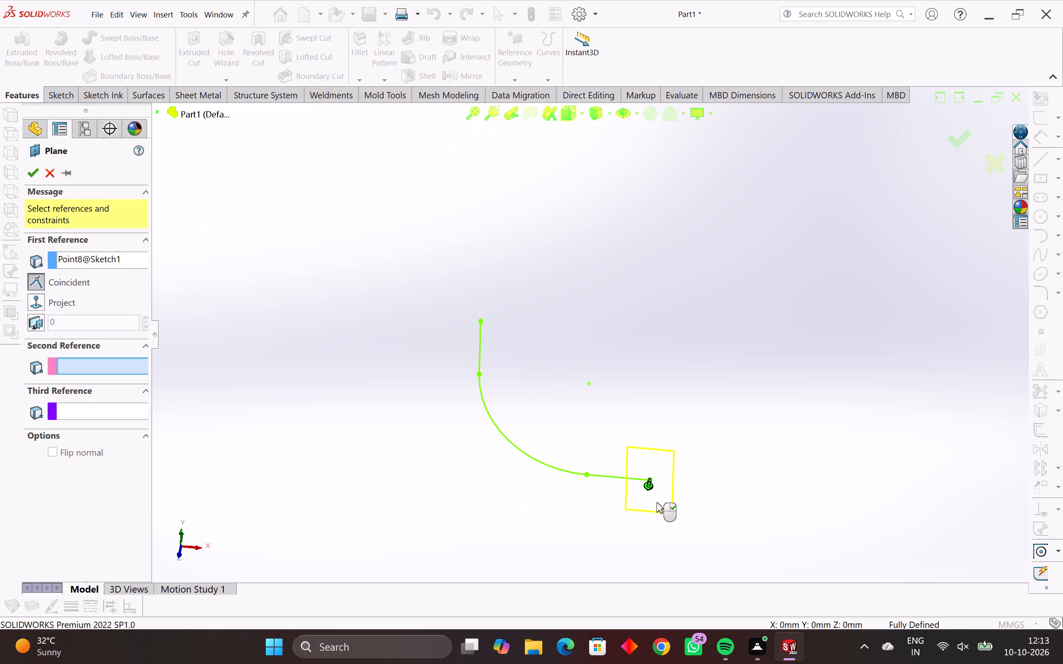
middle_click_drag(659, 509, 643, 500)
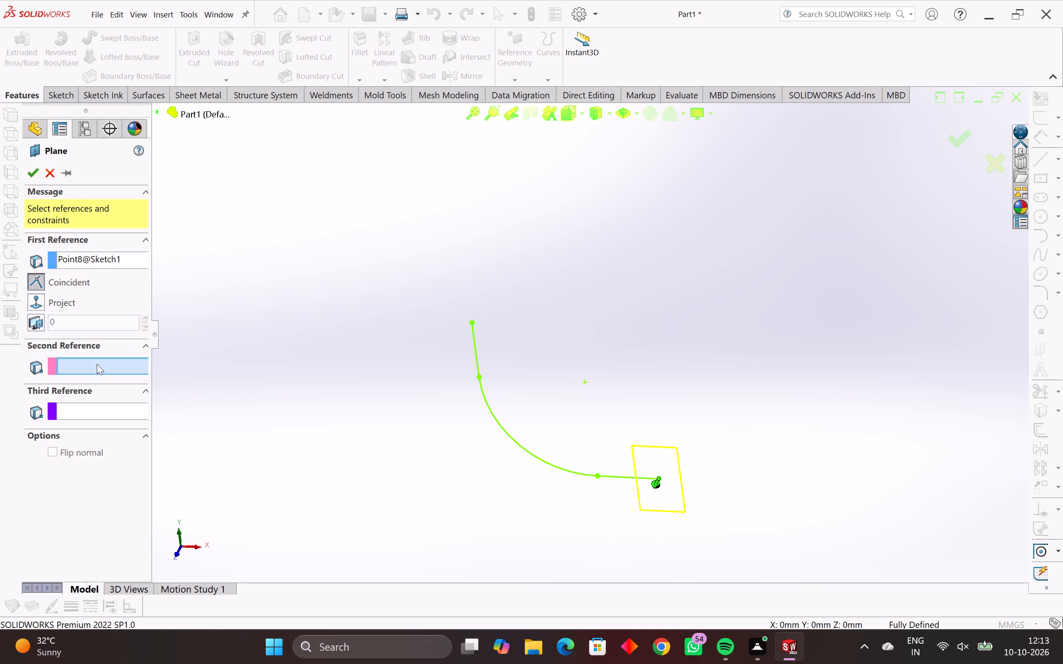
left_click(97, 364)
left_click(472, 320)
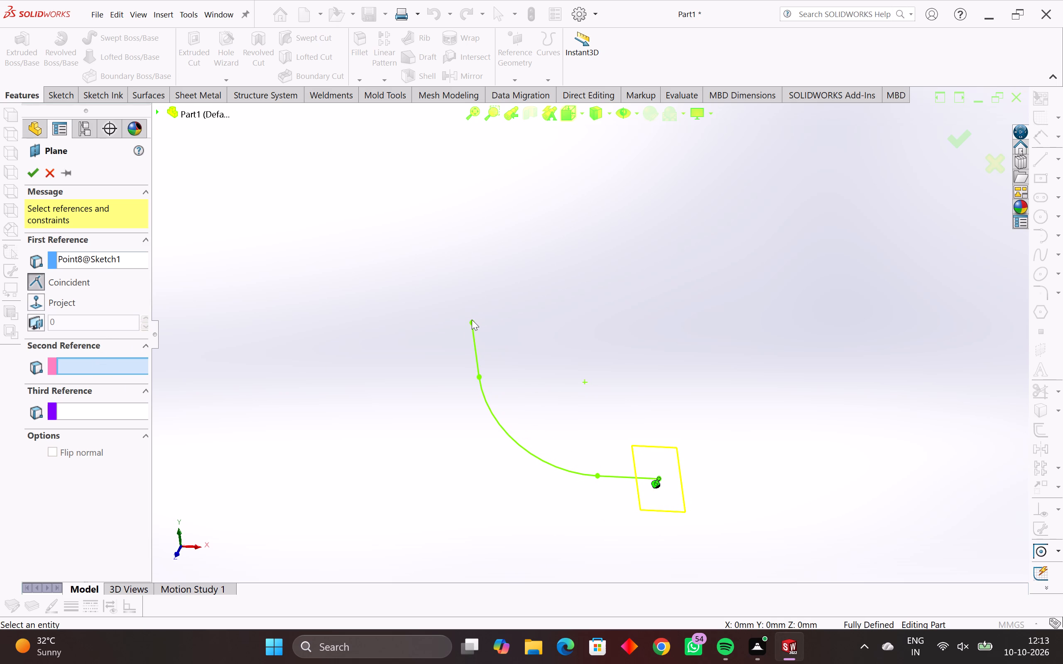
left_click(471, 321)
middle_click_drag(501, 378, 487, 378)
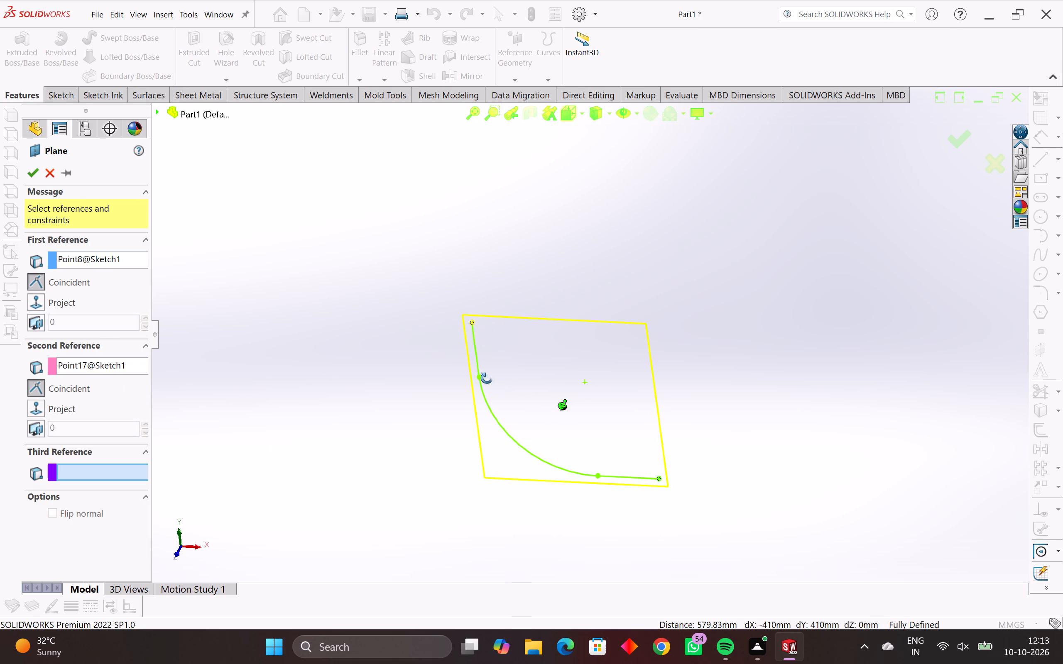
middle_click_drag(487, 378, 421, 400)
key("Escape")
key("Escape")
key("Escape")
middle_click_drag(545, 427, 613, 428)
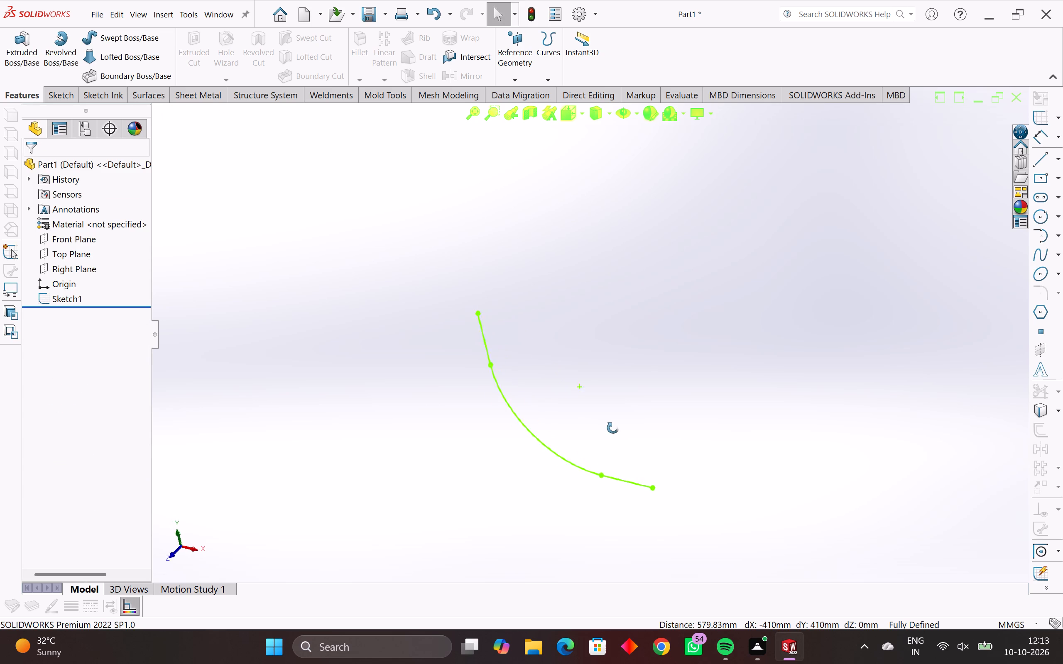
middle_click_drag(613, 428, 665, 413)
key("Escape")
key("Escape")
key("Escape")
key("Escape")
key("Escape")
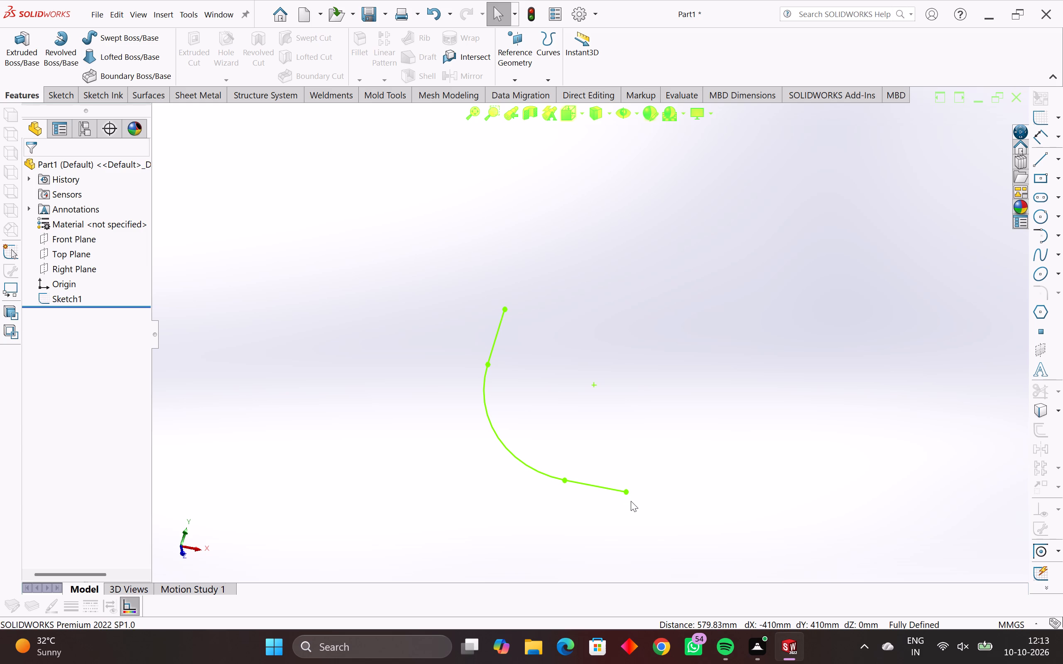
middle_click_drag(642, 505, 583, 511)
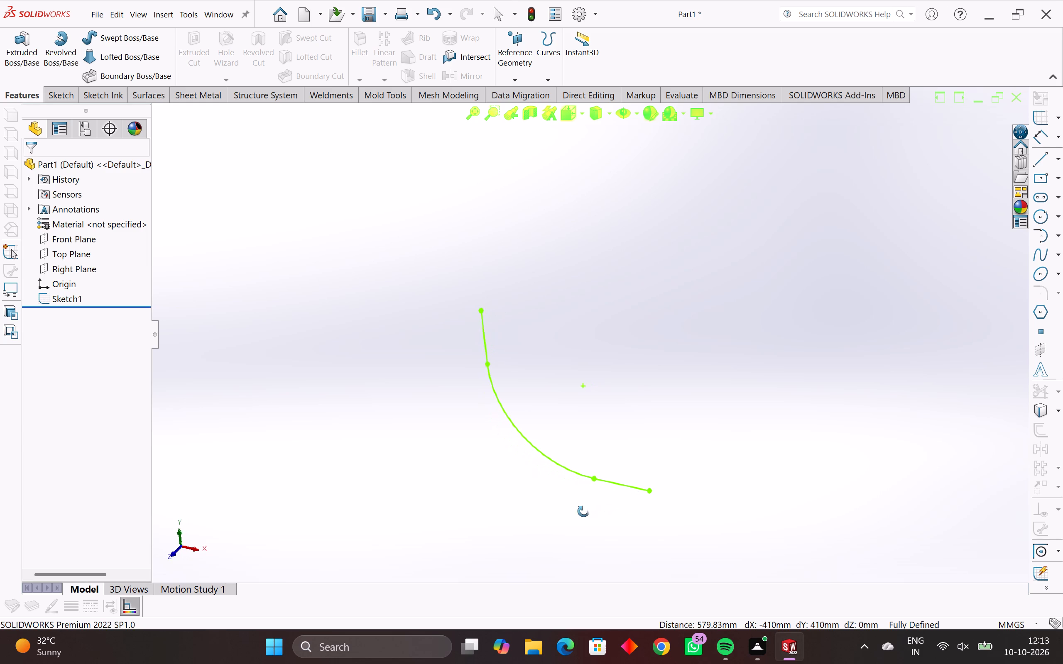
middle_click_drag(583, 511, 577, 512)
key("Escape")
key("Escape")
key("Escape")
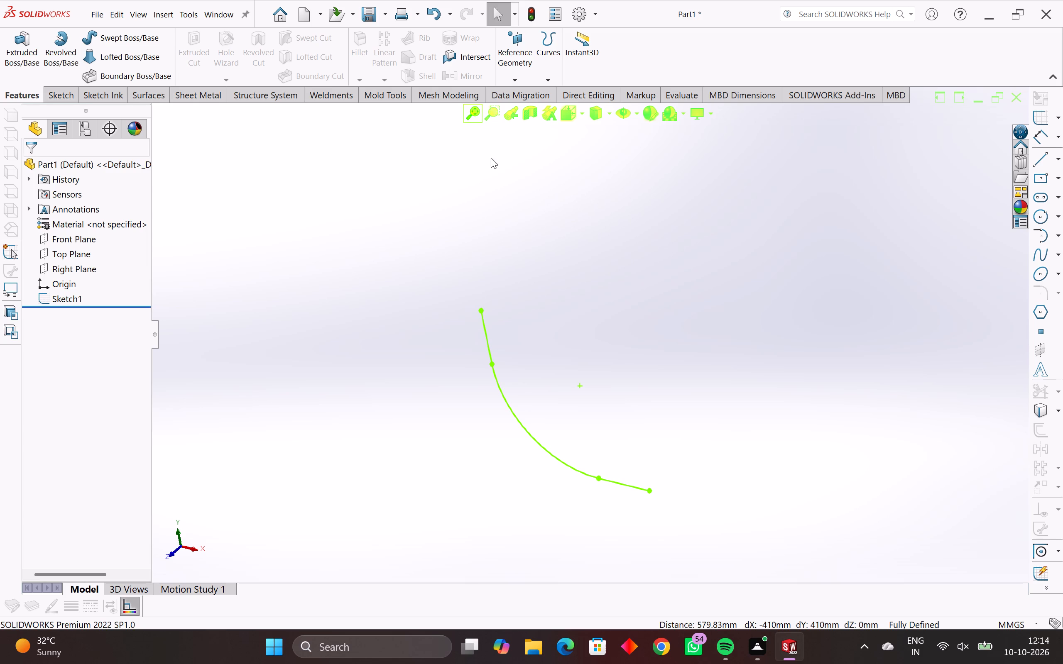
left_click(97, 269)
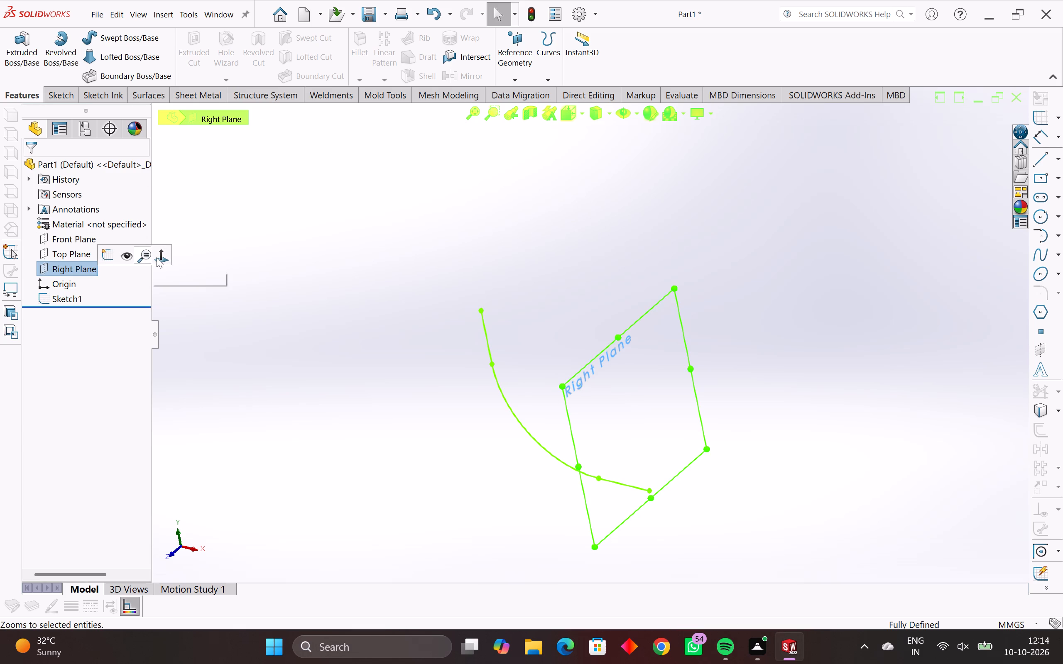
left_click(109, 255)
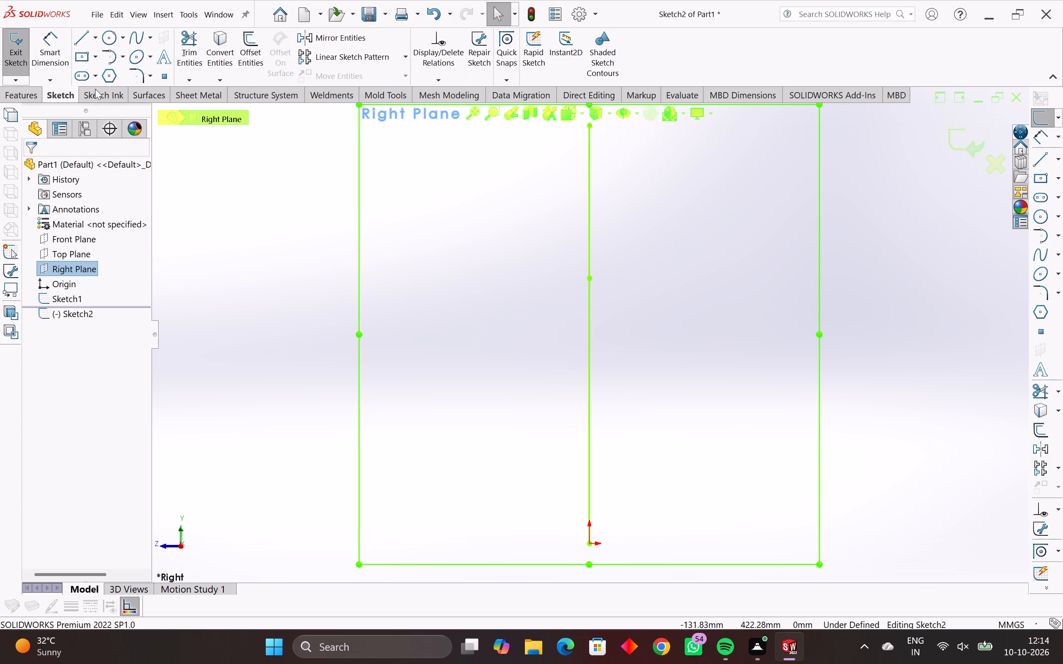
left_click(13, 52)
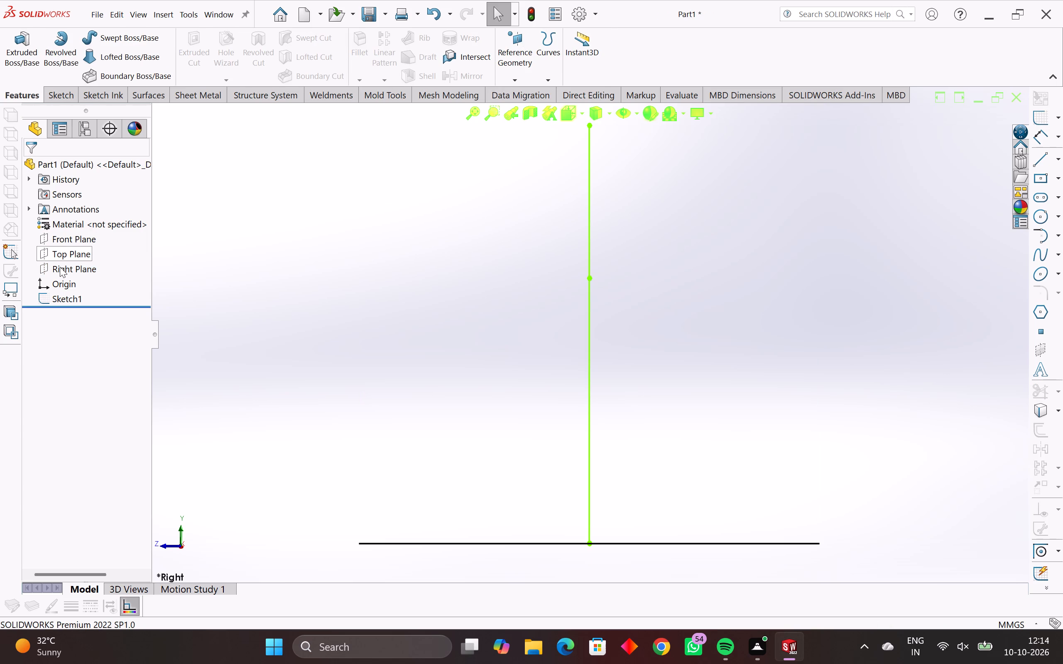
Create a reference plane from the Right Plane with an offset distance of 0 mm.
left_click(60, 267)
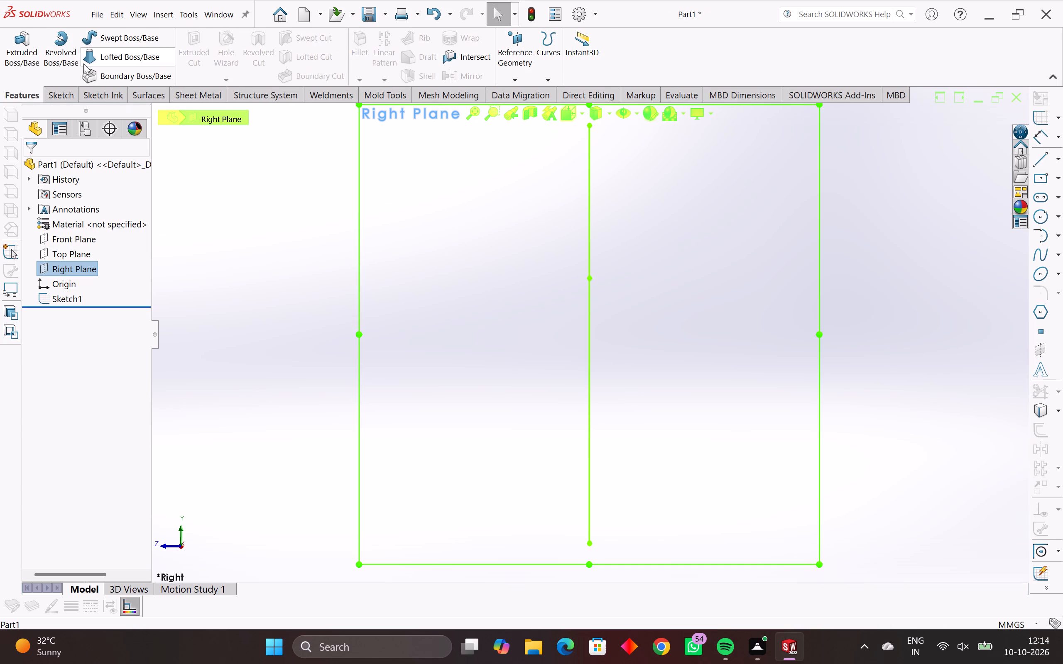
left_click(516, 80)
left_click(522, 92)
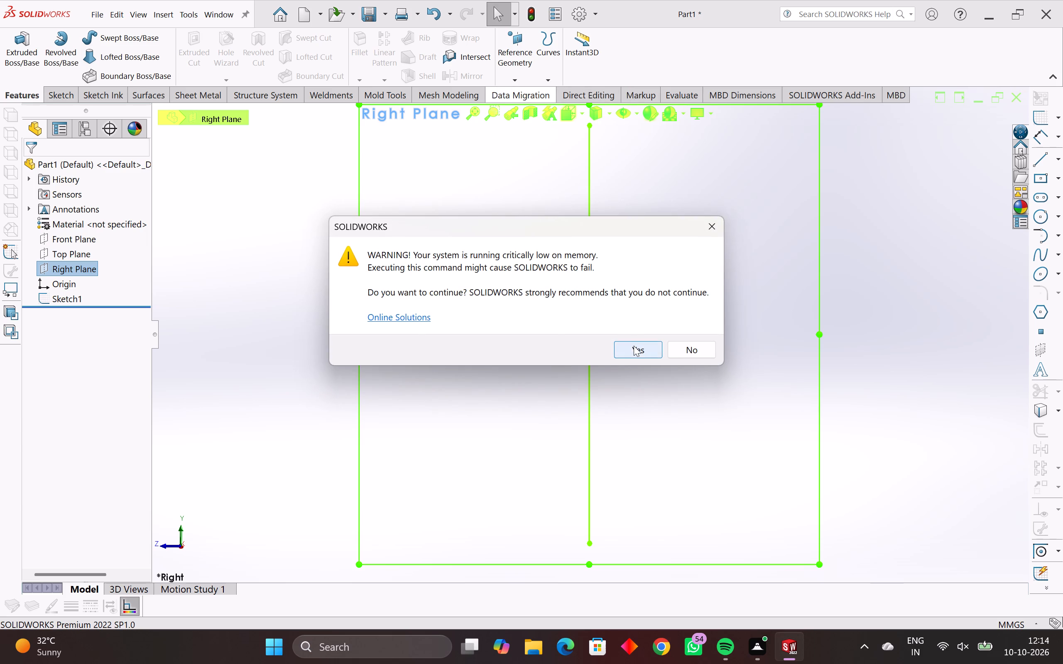
left_click(634, 347)
middle_click_drag(519, 298, 595, 360)
key("Return")
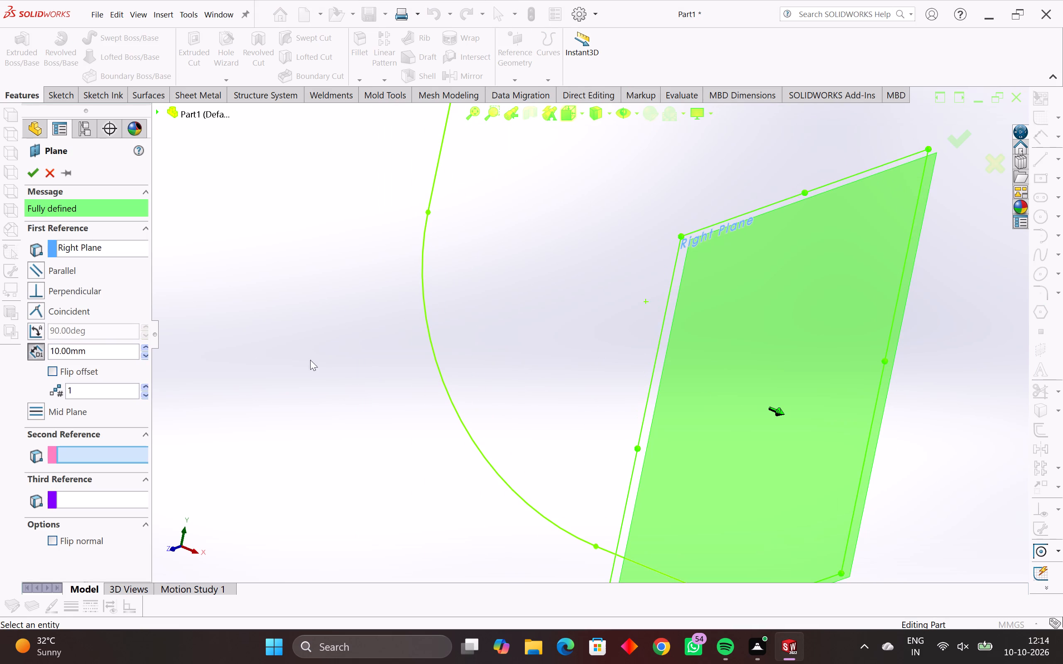
scroll(397, 388, "down", 2)
middle_click_drag(427, 395, 427, 395)
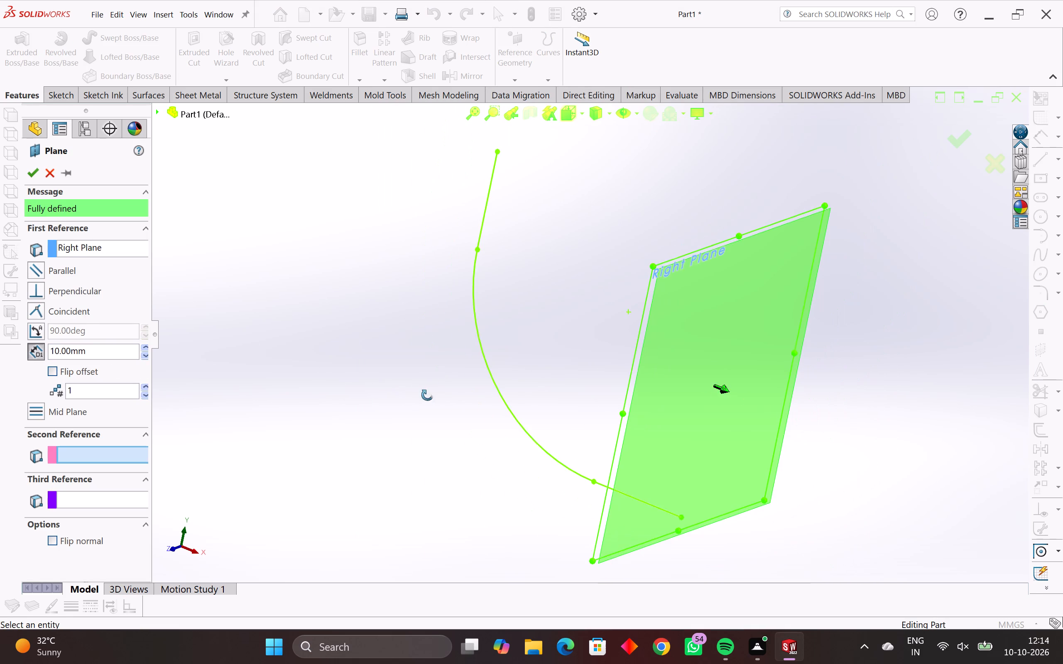
middle_click_drag(427, 395, 458, 407)
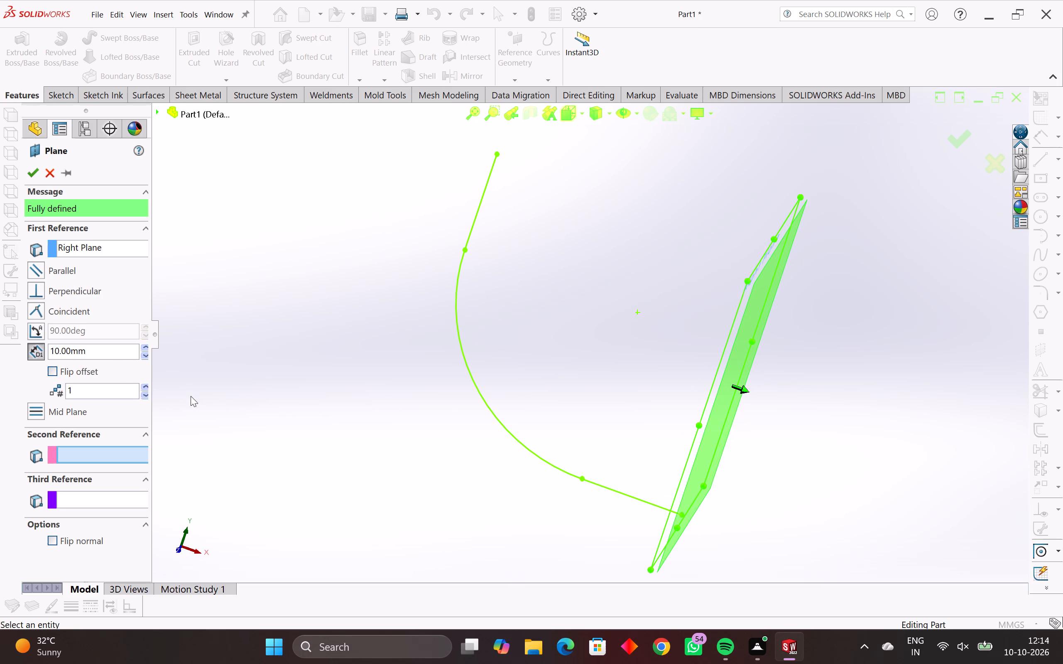
left_click_drag(92, 350, 4, 347)
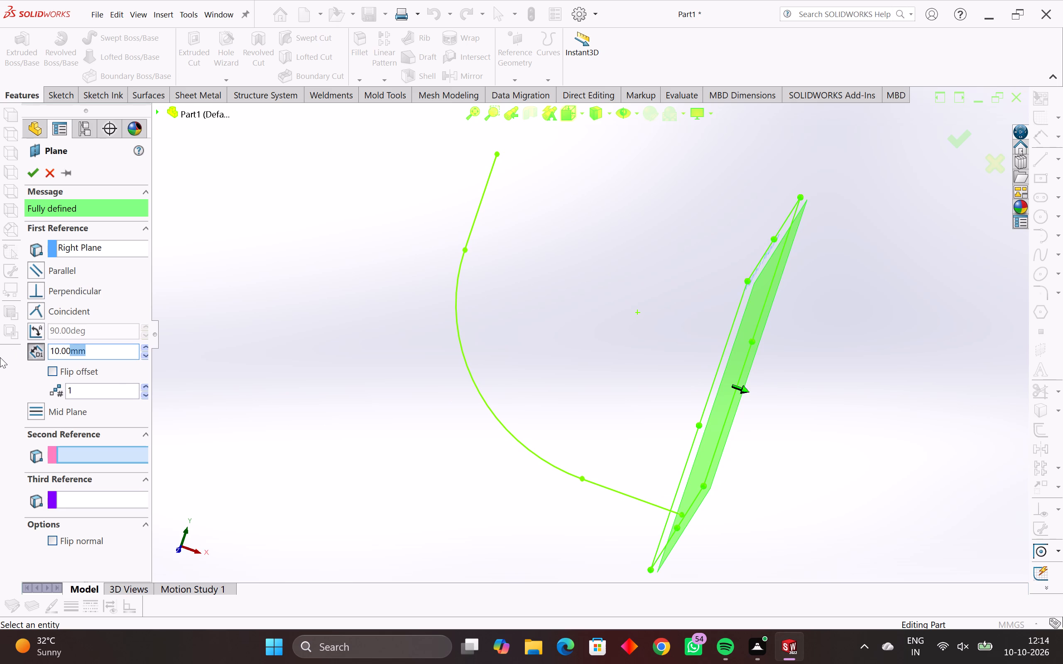
key("0")
key("Return")
middle_click_drag(369, 419, 406, 432)
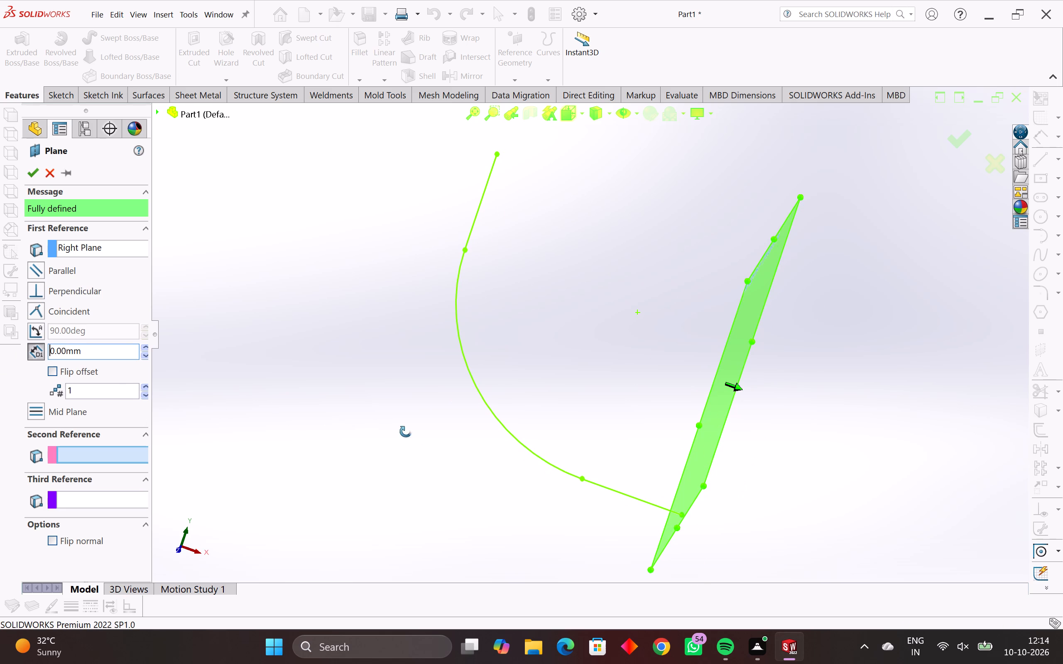
middle_click_drag(406, 432, 385, 439)
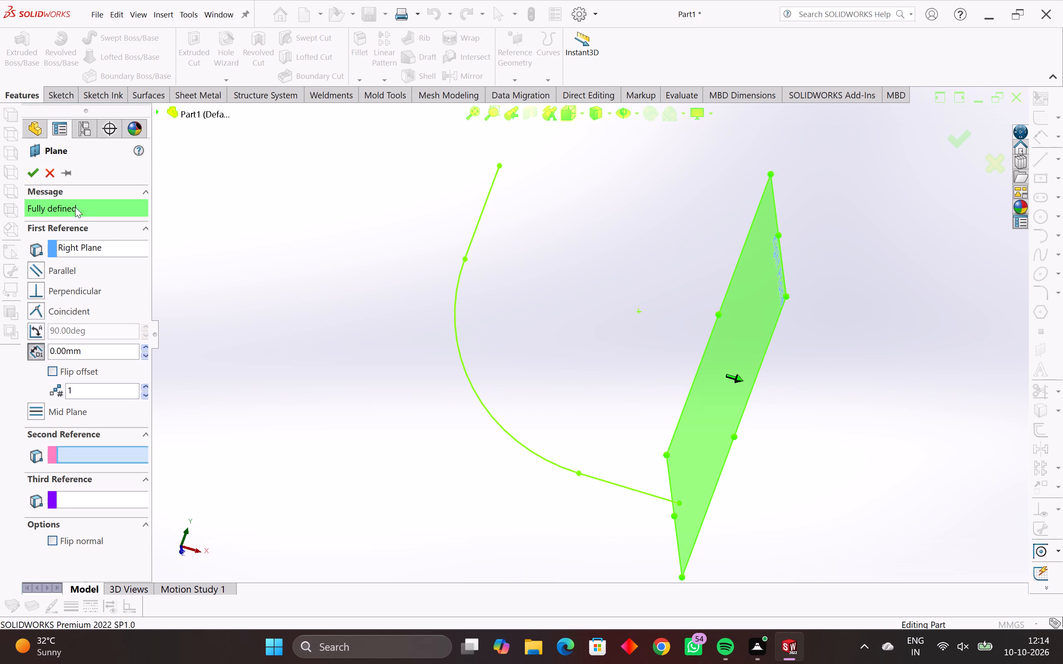
left_click(32, 170)
middle_click_drag(730, 378, 603, 379)
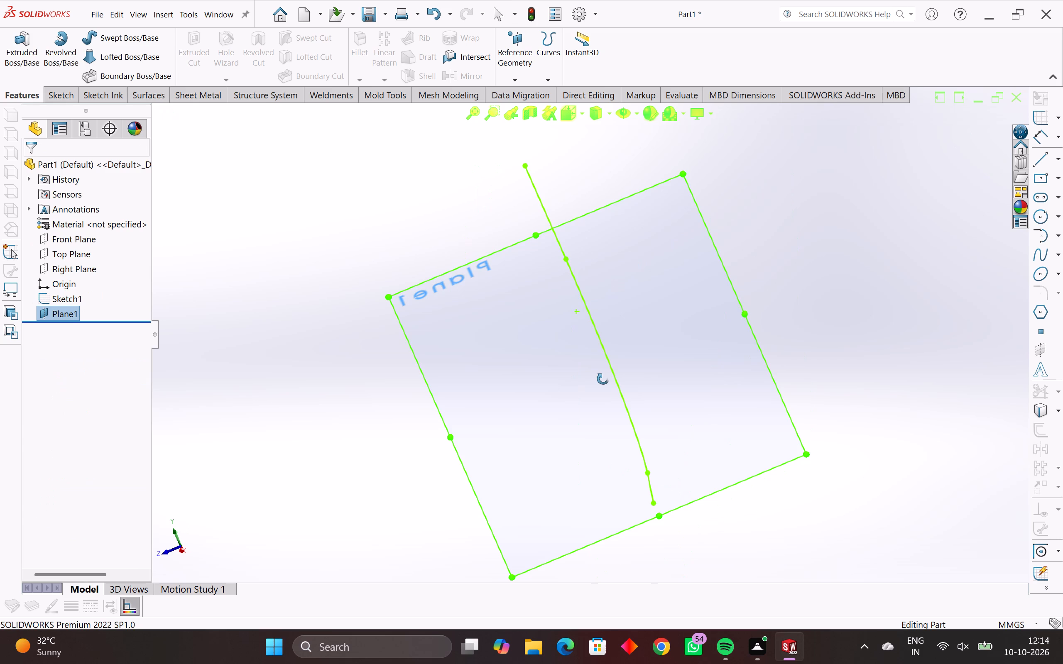
middle_click_drag(603, 379, 605, 380)
key("Escape")
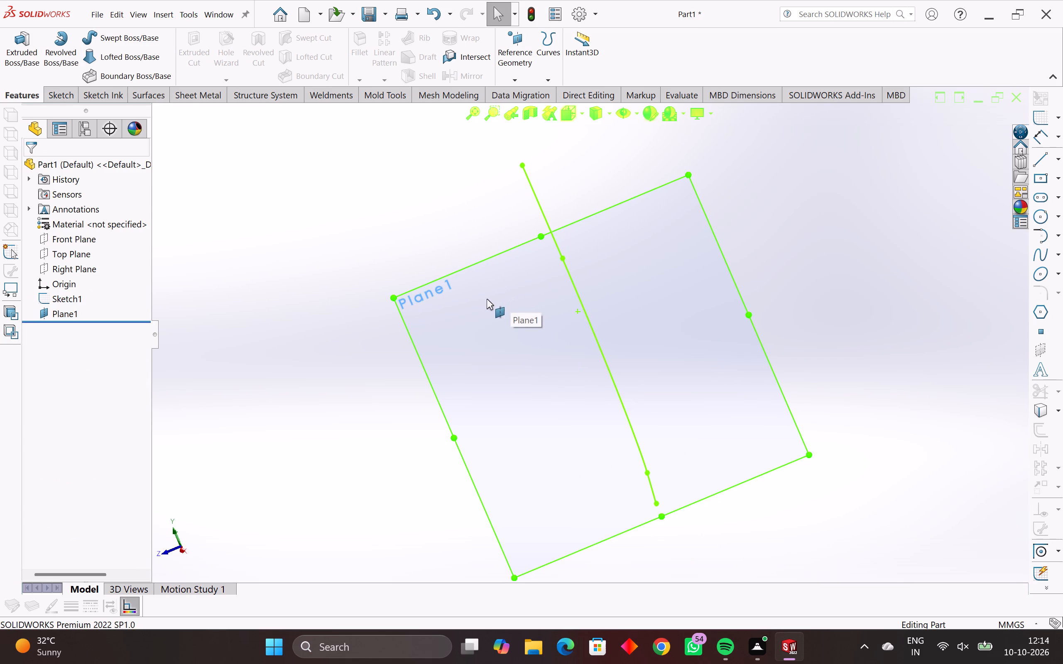
key("Escape")
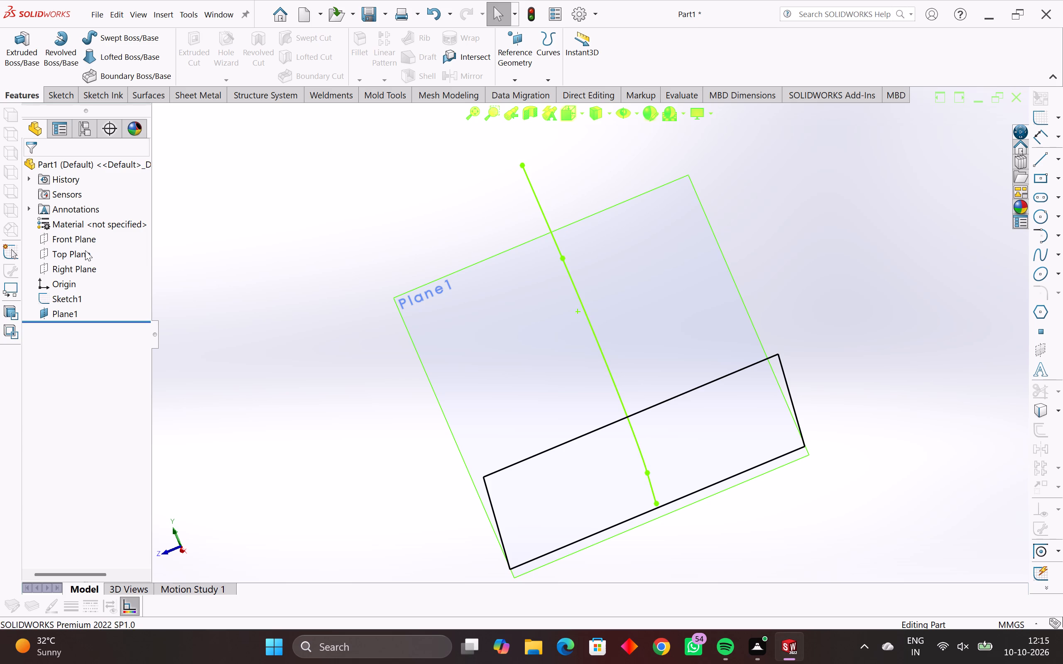
Start a sketch on the Right Plane and draw a circle centred on the origin with a radius of about 108 mm.
left_click(83, 265)
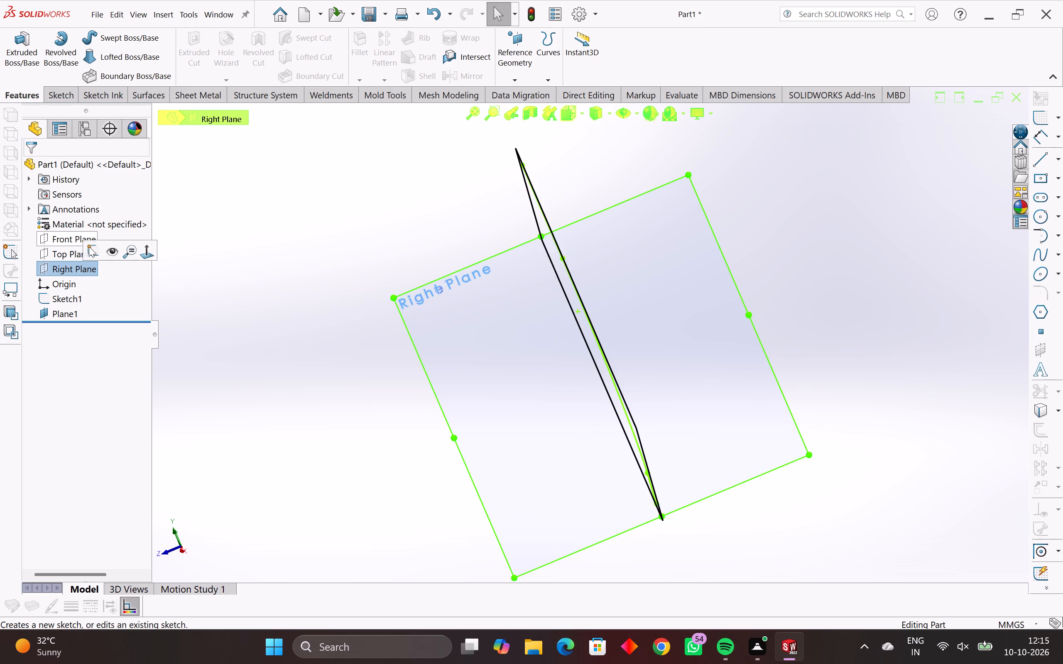
left_click(89, 247)
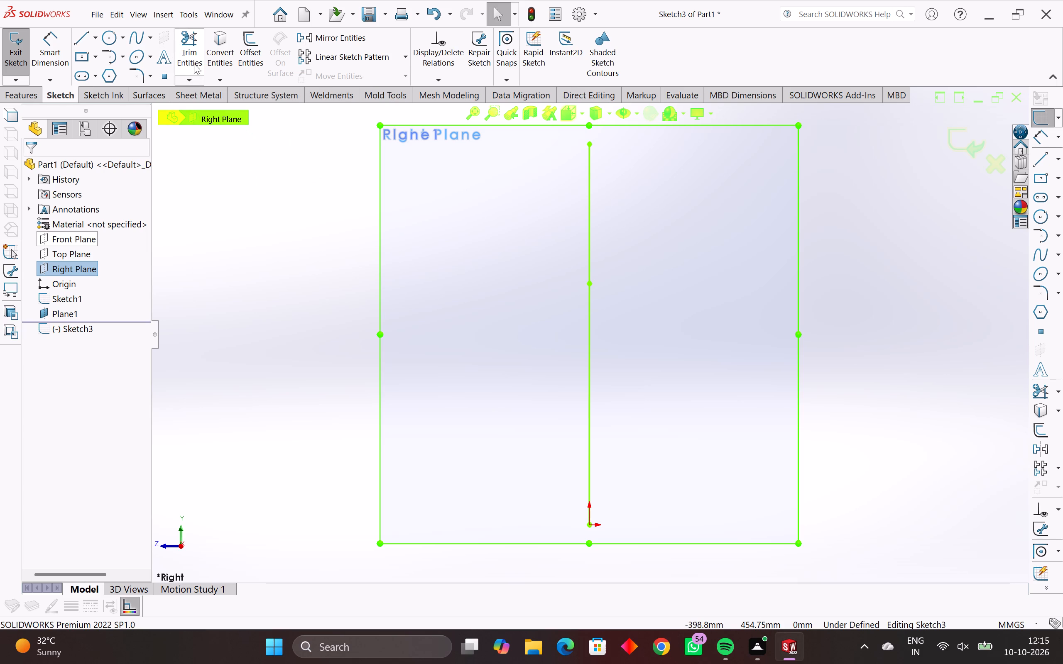
left_click(118, 36)
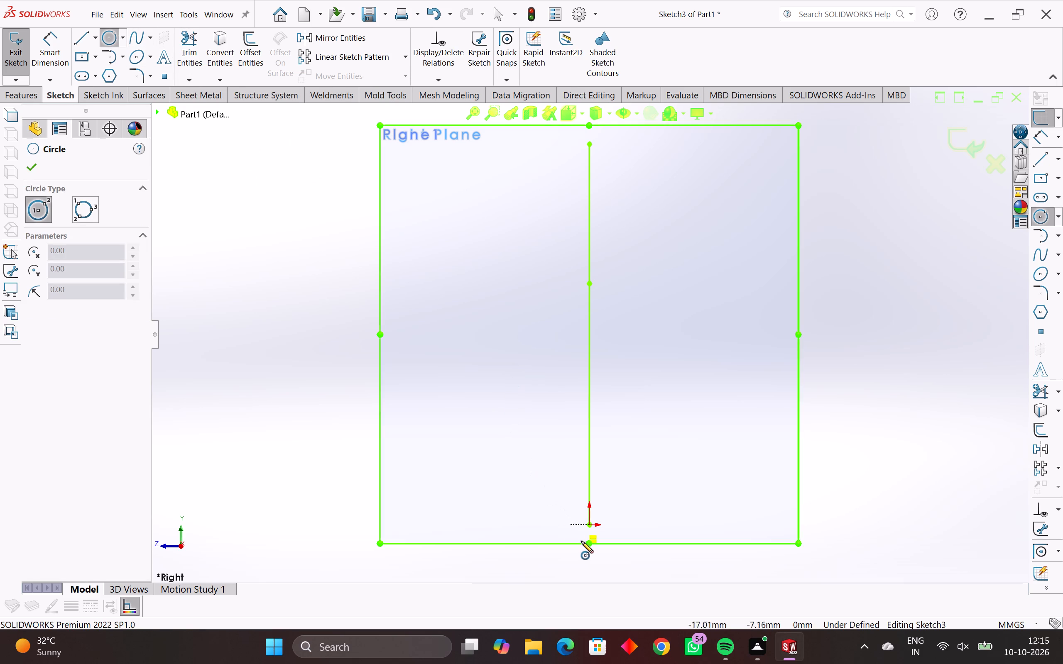
left_click(590, 524)
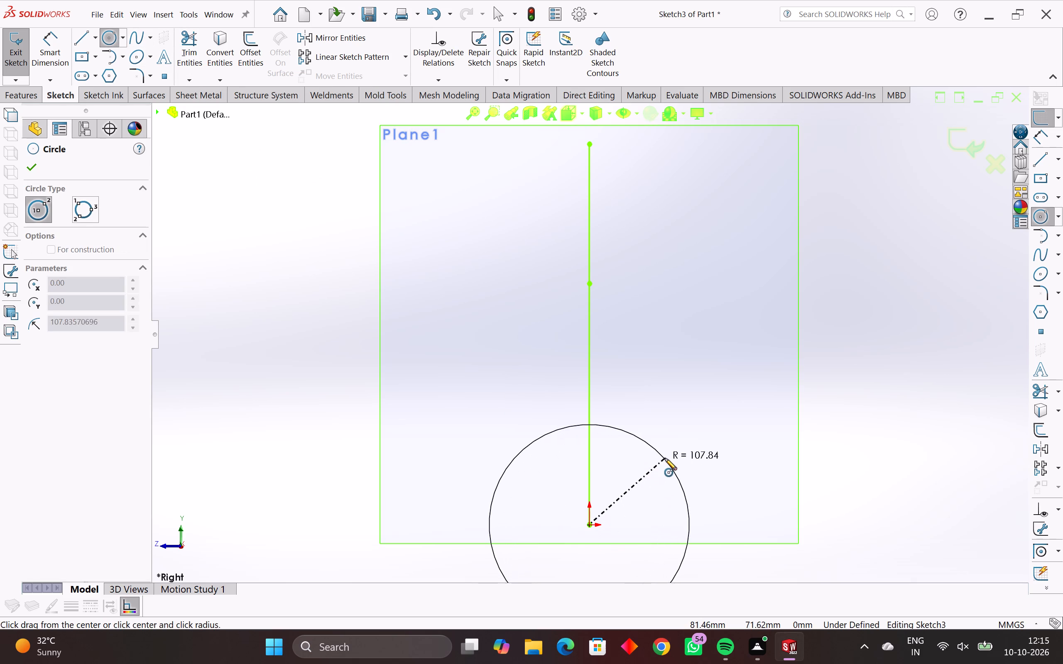
left_click(665, 458)
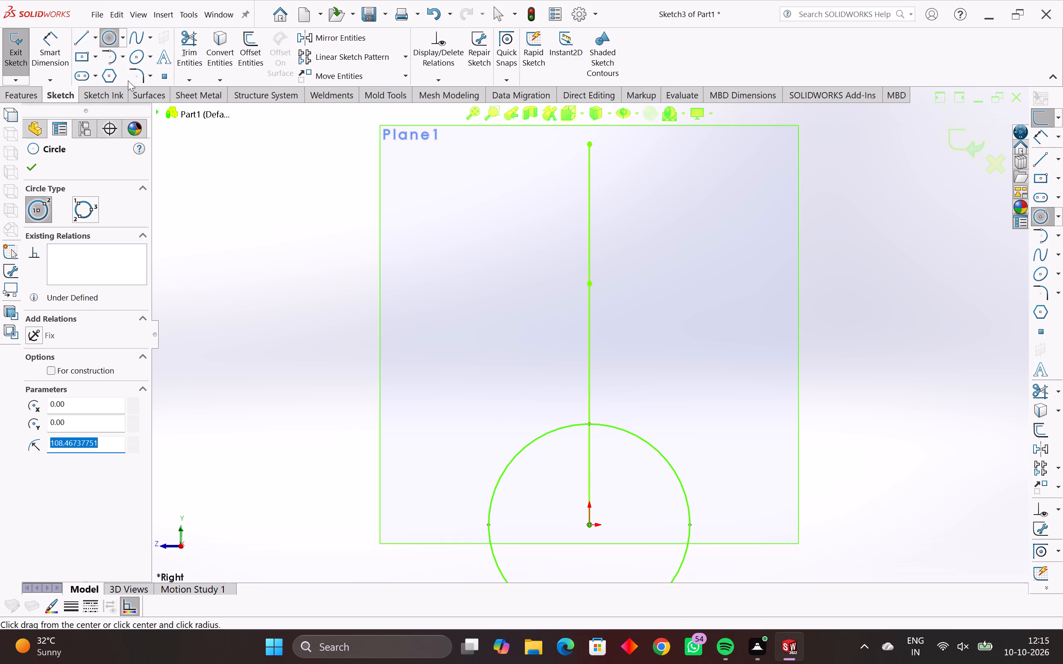
Dimension the circle's diameter to 290 mm.
left_click(60, 48)
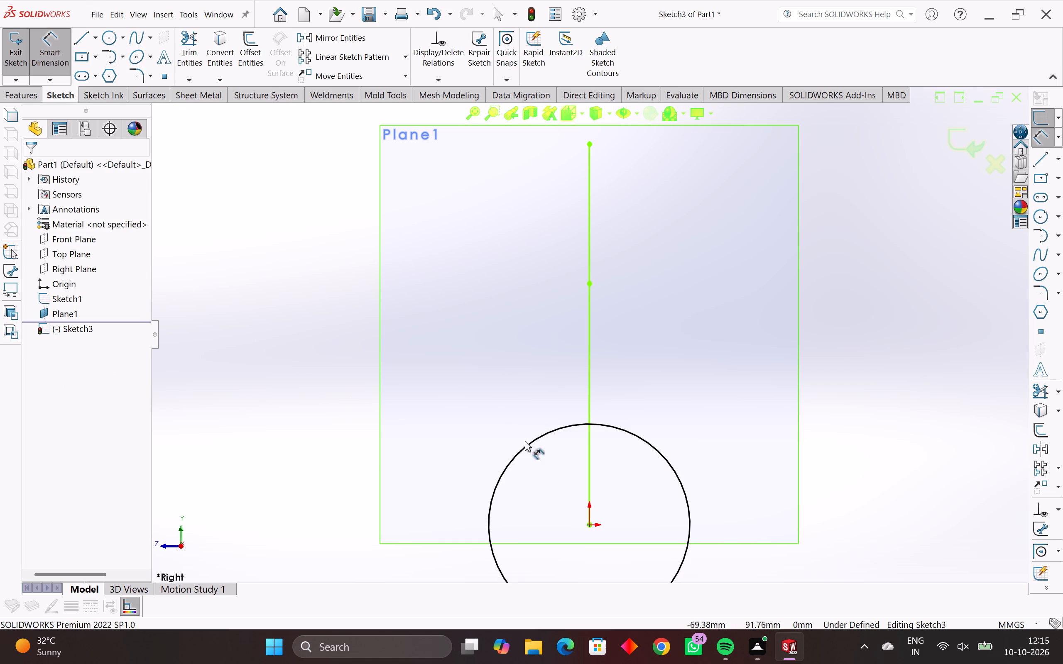
left_click(531, 441)
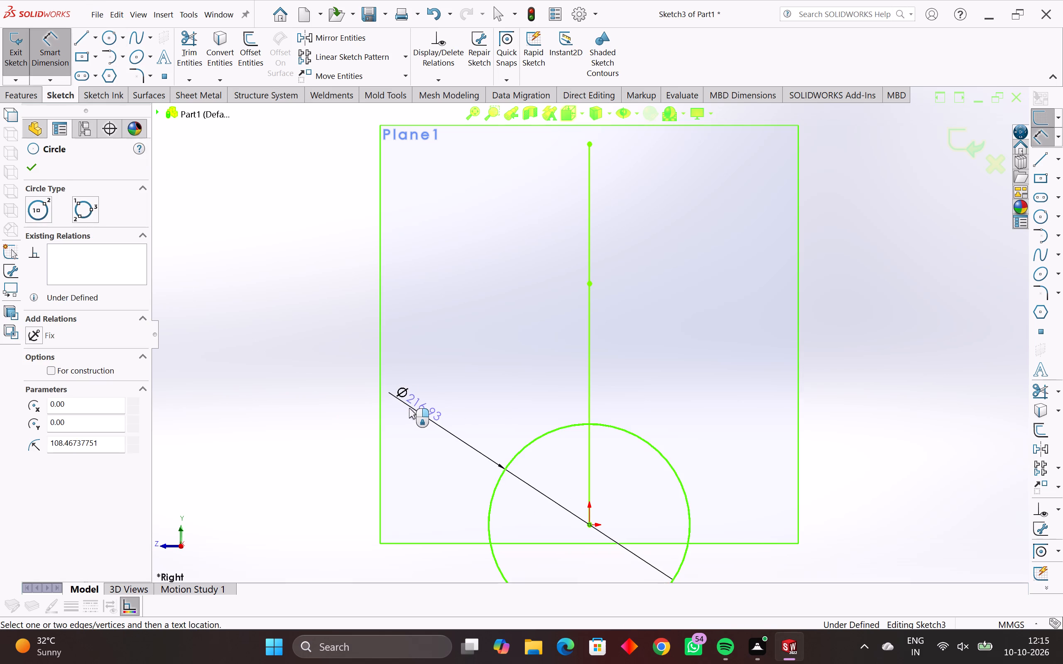
left_click(409, 408)
type("290")
key("Return")
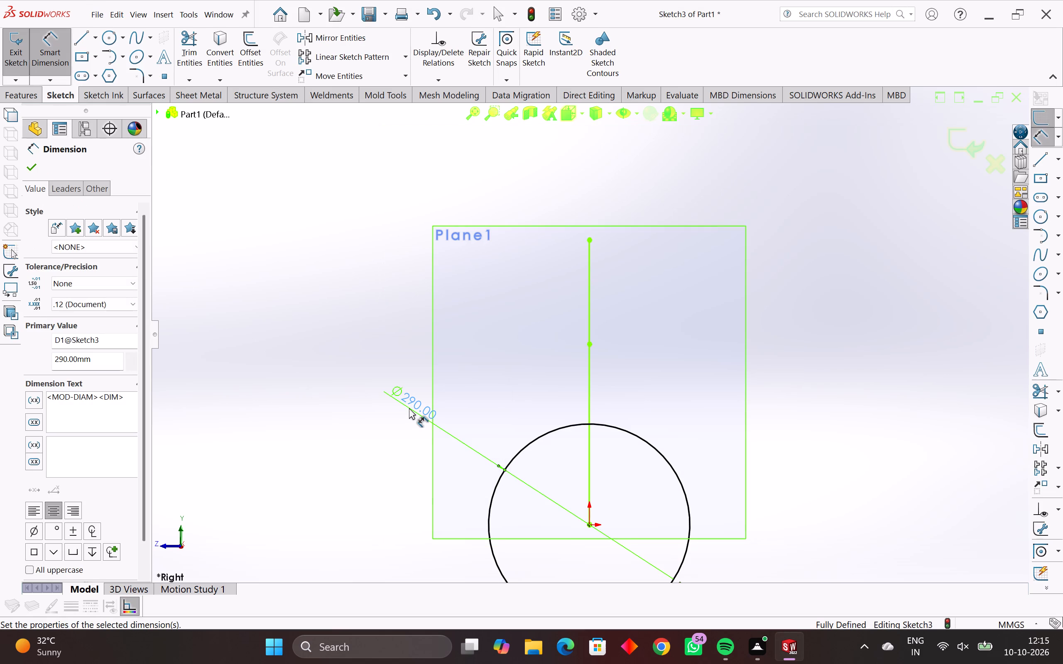
middle_click_drag(501, 487, 506, 458)
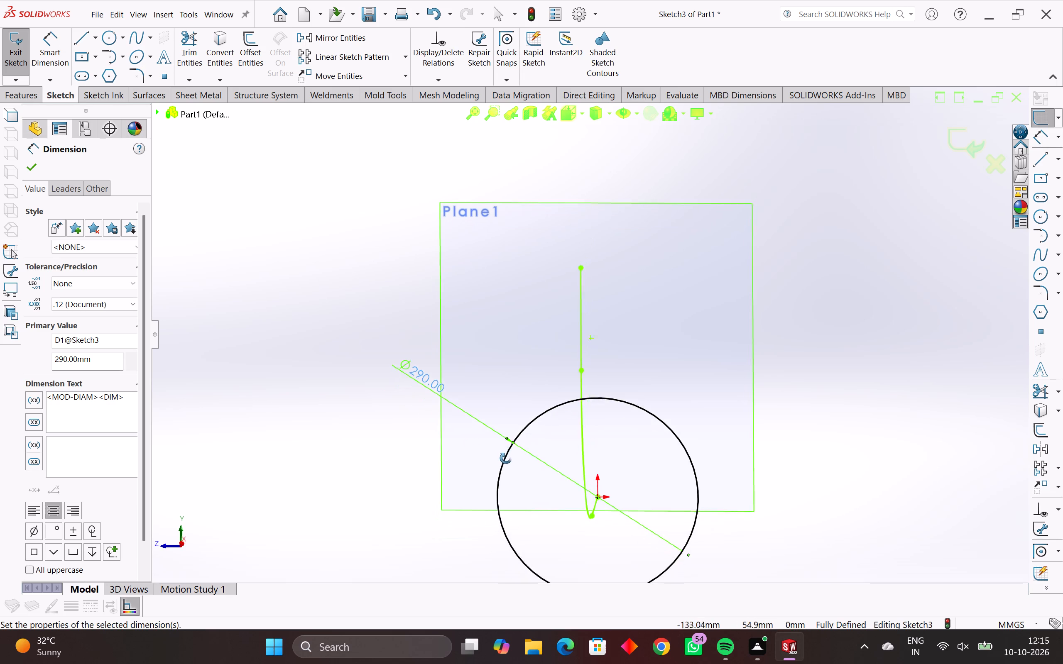
middle_click_drag(506, 458, 512, 479)
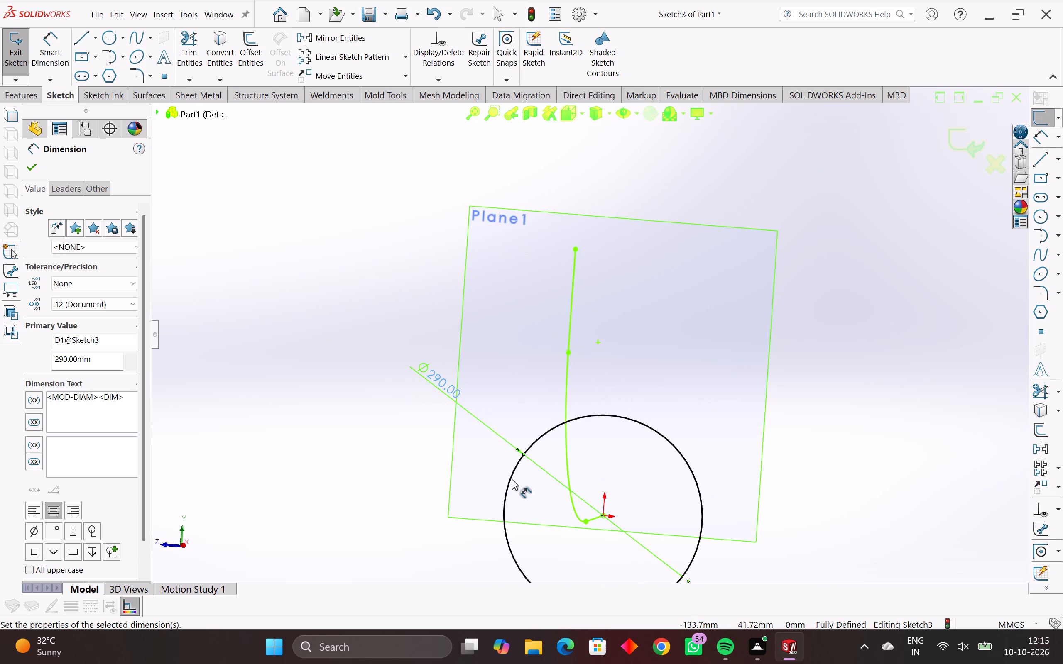
Examine the dimensioned circle, the reference plane and the path from several angles.
middle_click_drag(512, 479, 316, 540)
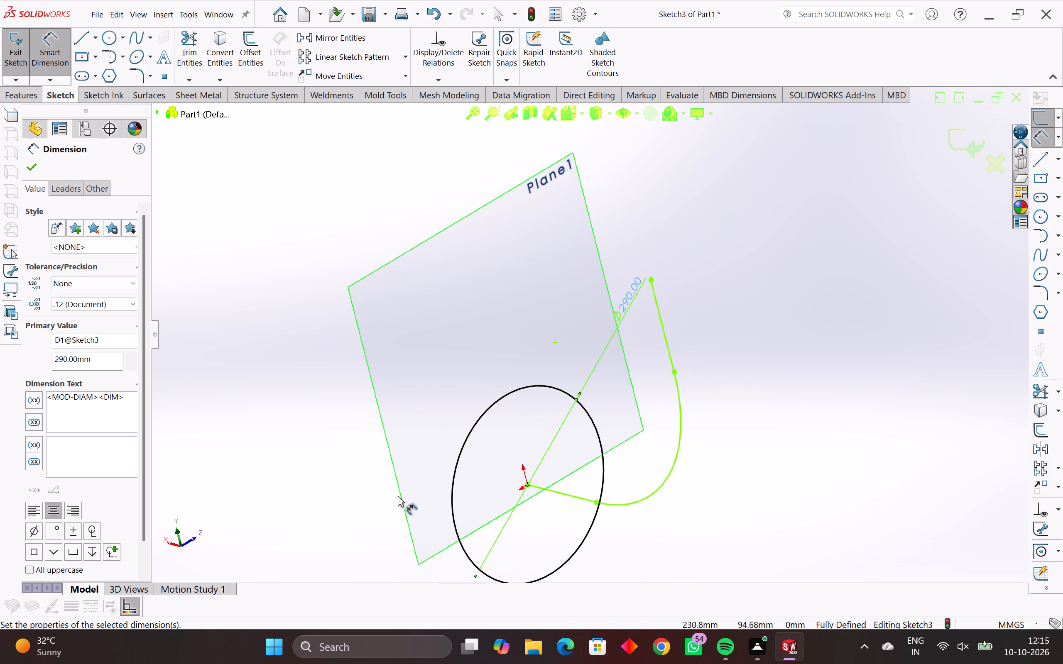
middle_click_drag(420, 496, 507, 513)
middle_click_drag(533, 494, 631, 500)
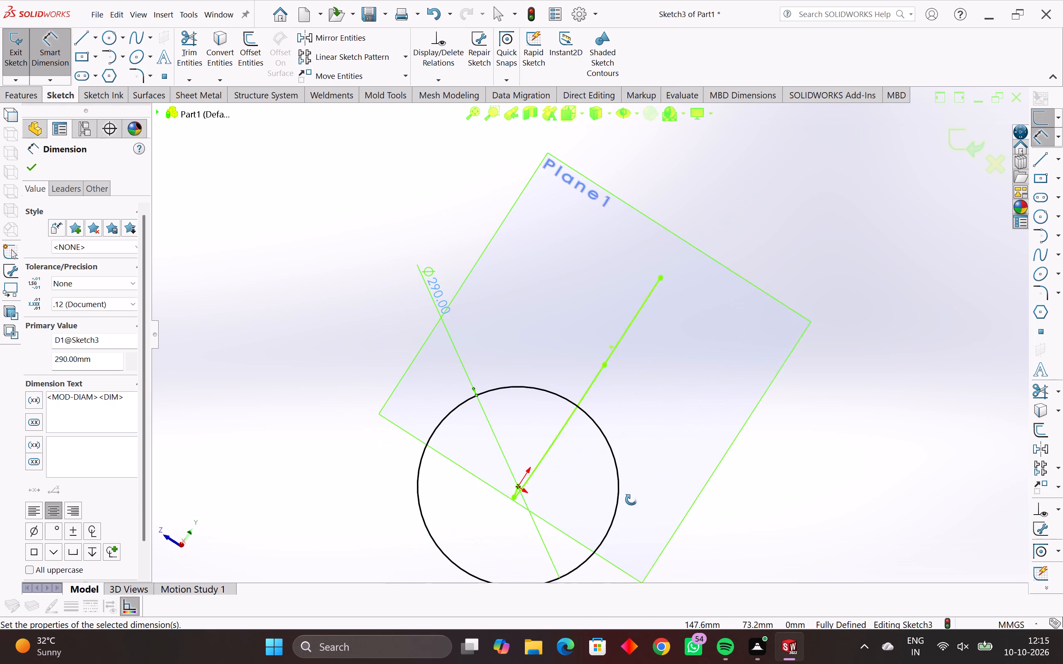
middle_click_drag(631, 500, 635, 500)
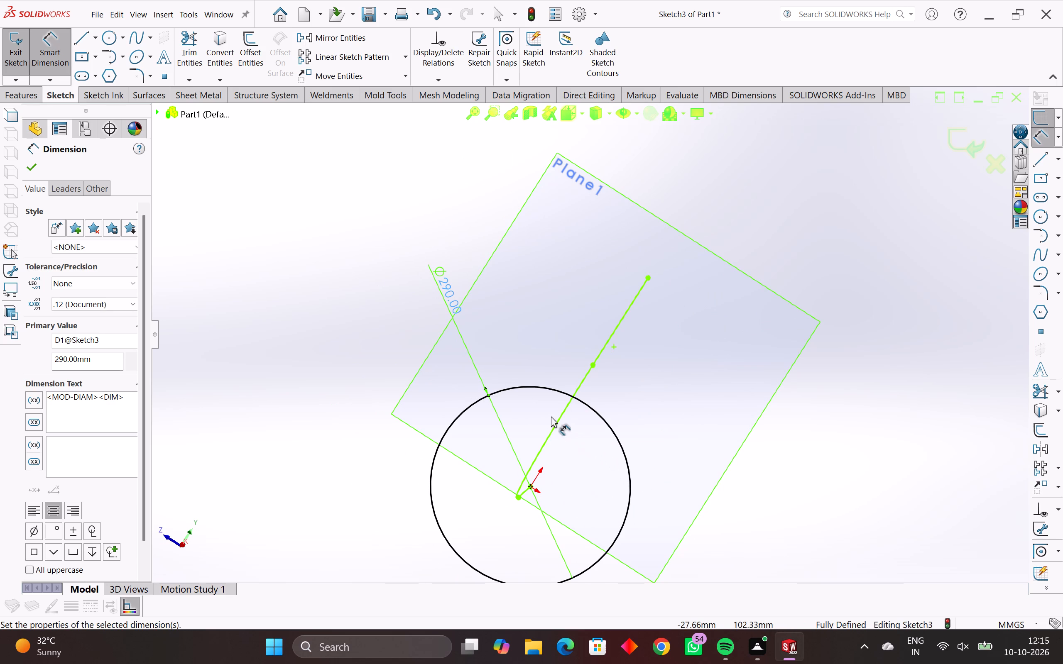
scroll(143, 439, "down", 3)
scroll(101, 356, "up", 2)
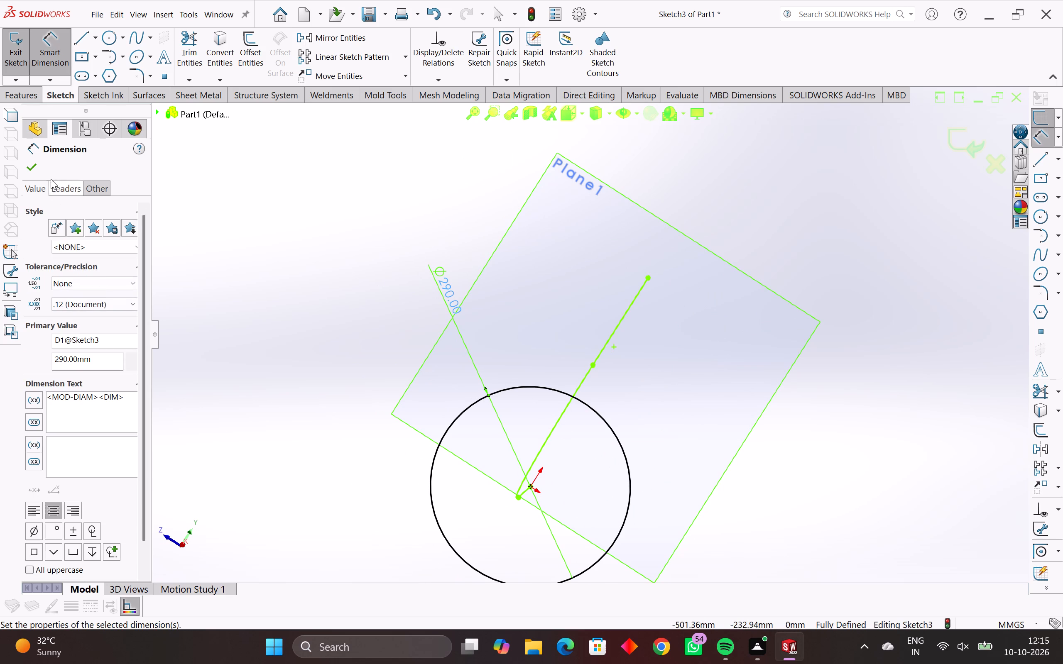
left_click(26, 174)
scroll(512, 494, "down", 2)
middle_click_drag(520, 498, 538, 527)
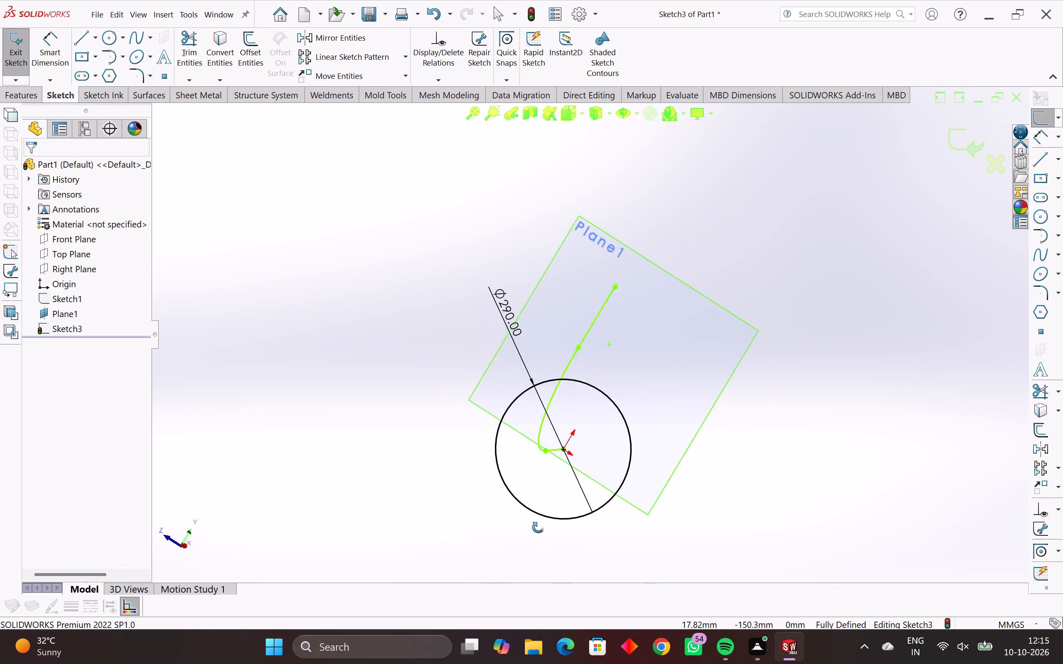
middle_click_drag(538, 527, 471, 524)
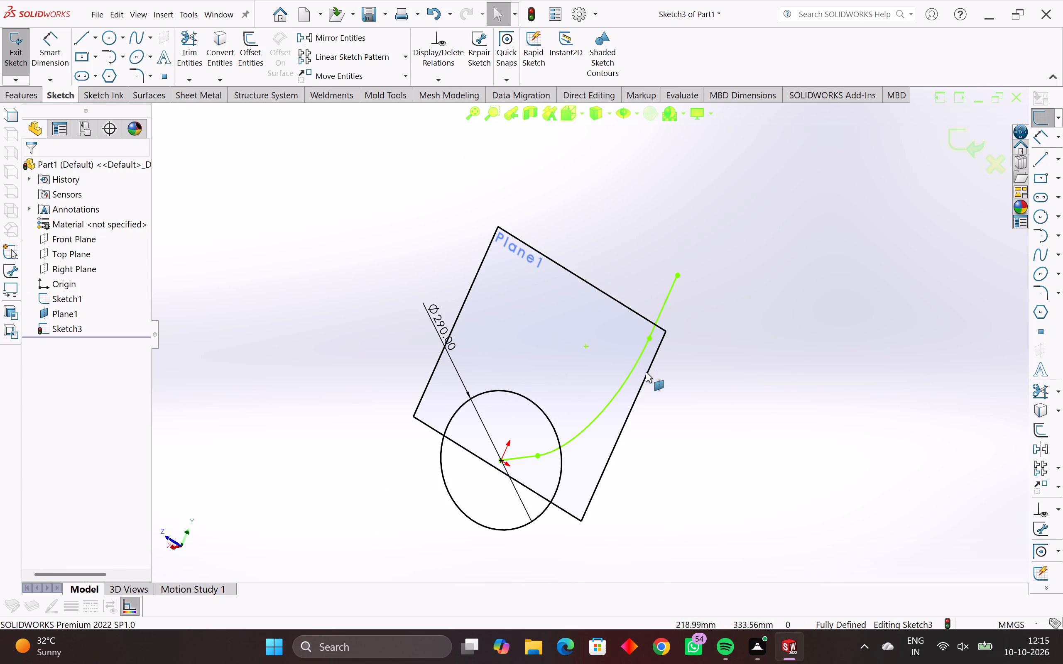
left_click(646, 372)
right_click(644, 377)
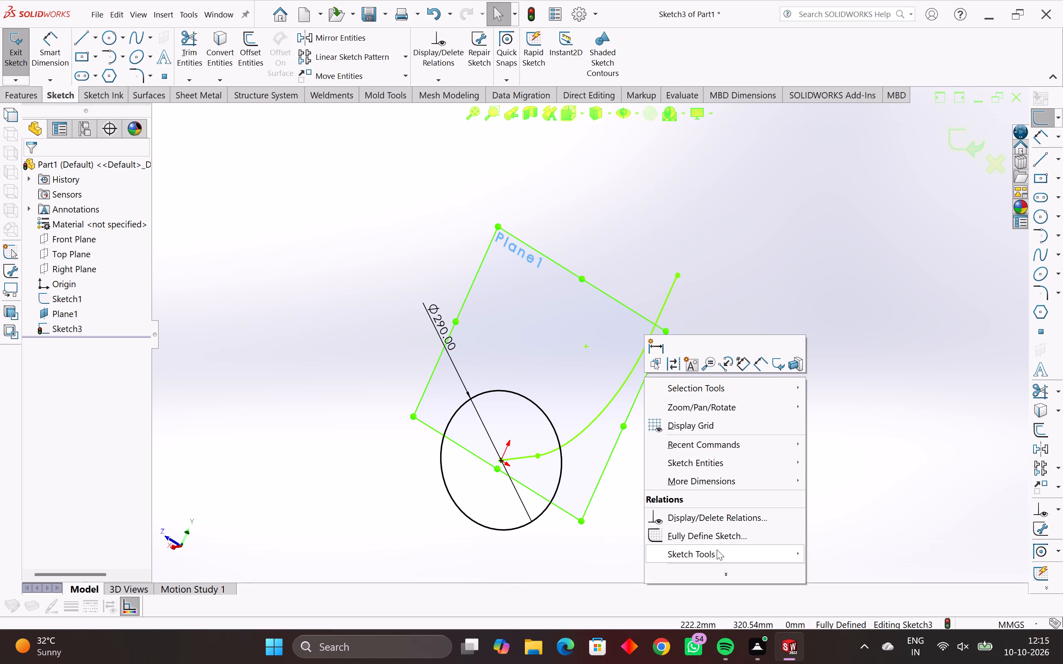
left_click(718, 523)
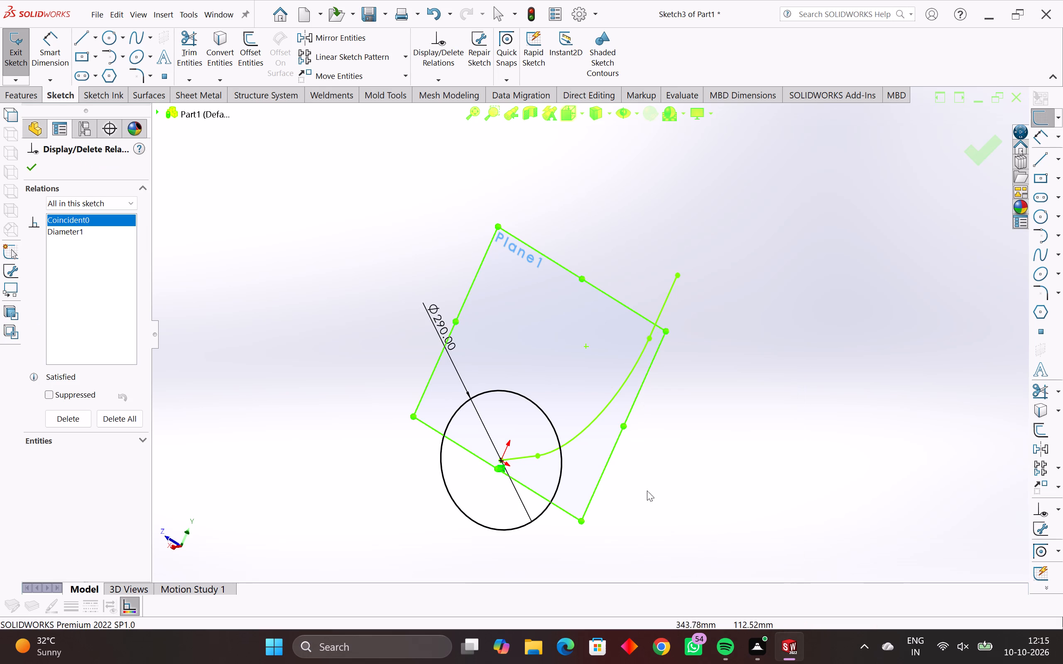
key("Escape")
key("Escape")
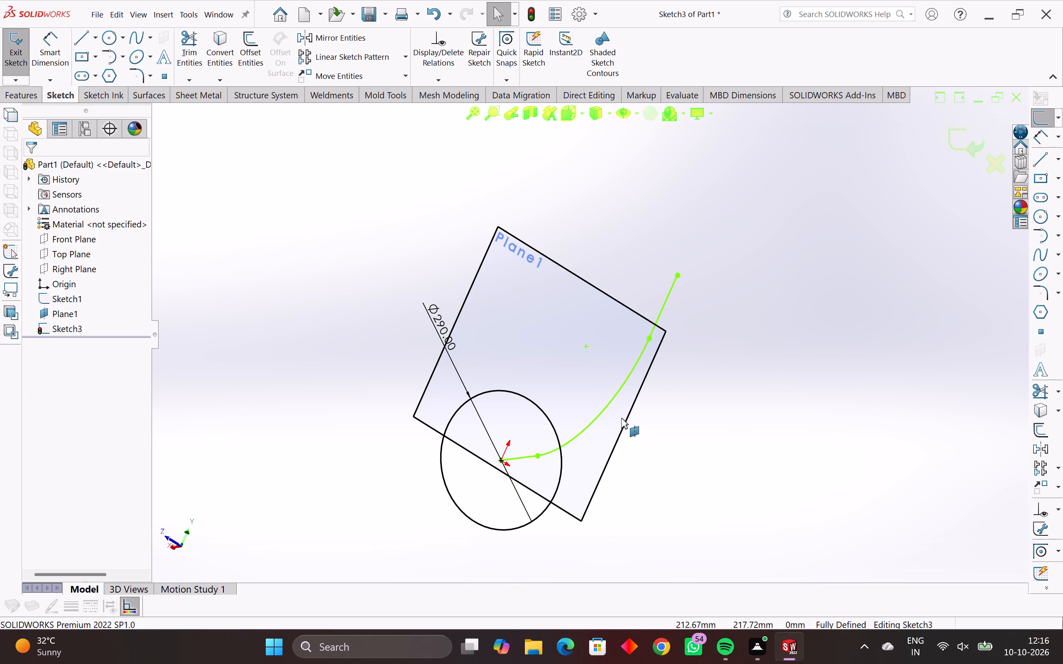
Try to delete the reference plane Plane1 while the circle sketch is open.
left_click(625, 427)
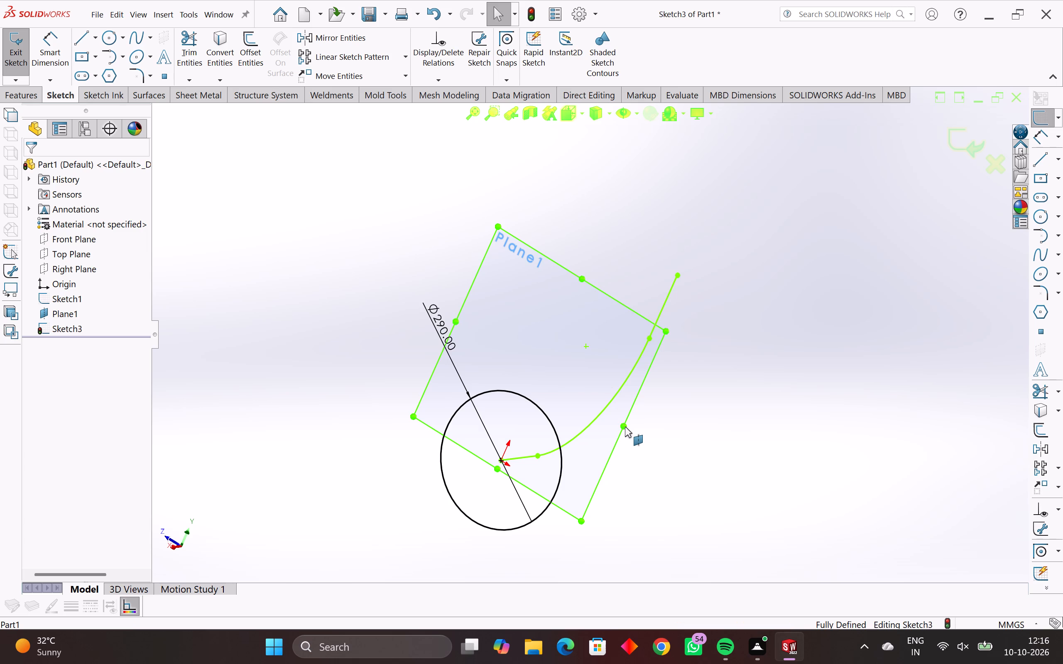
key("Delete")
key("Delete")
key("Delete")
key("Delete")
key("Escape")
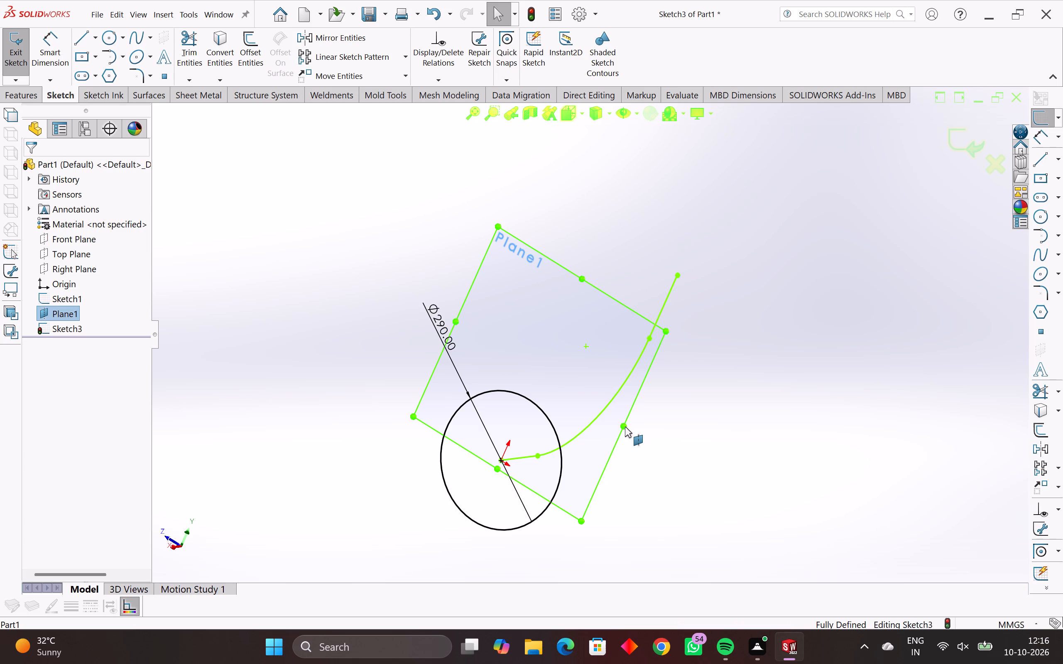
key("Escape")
Undo the circle's diameter dimension, the circle, its sketch and the reference plane, keeping only the path sketch.
middle_click_drag(625, 427, 644, 435)
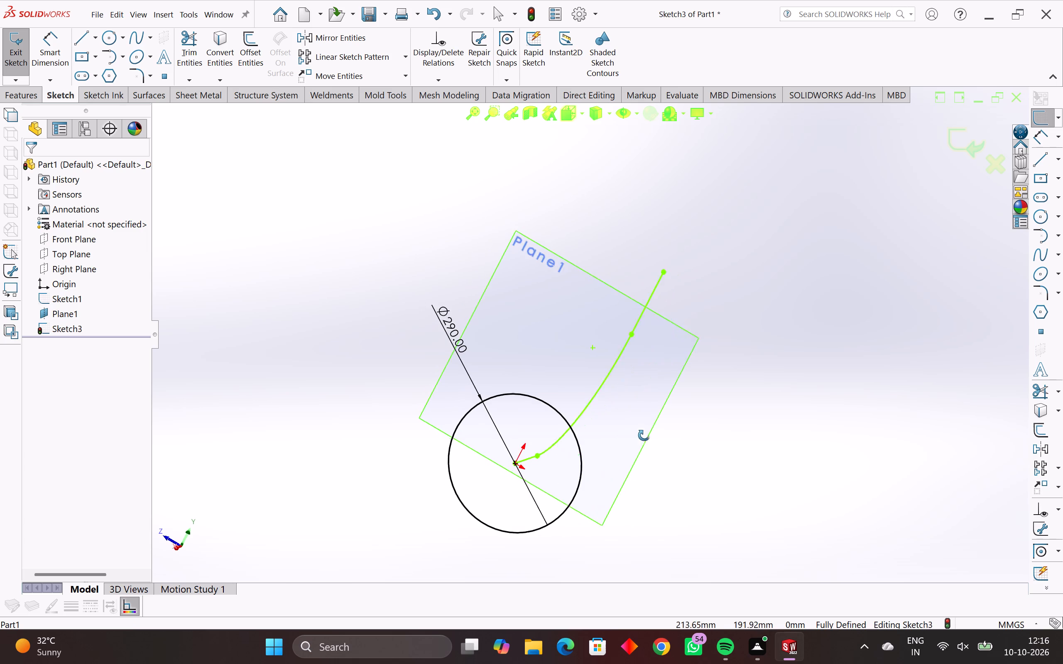
middle_click_drag(644, 435, 749, 549)
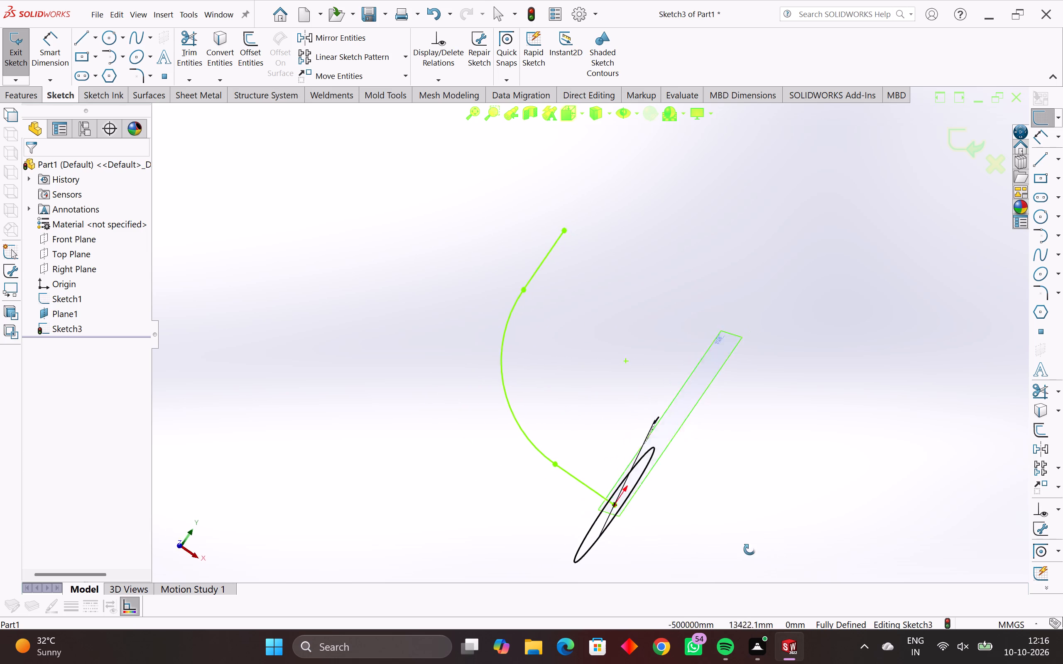
middle_click_drag(749, 549, 636, 502)
key("ctrl+z")
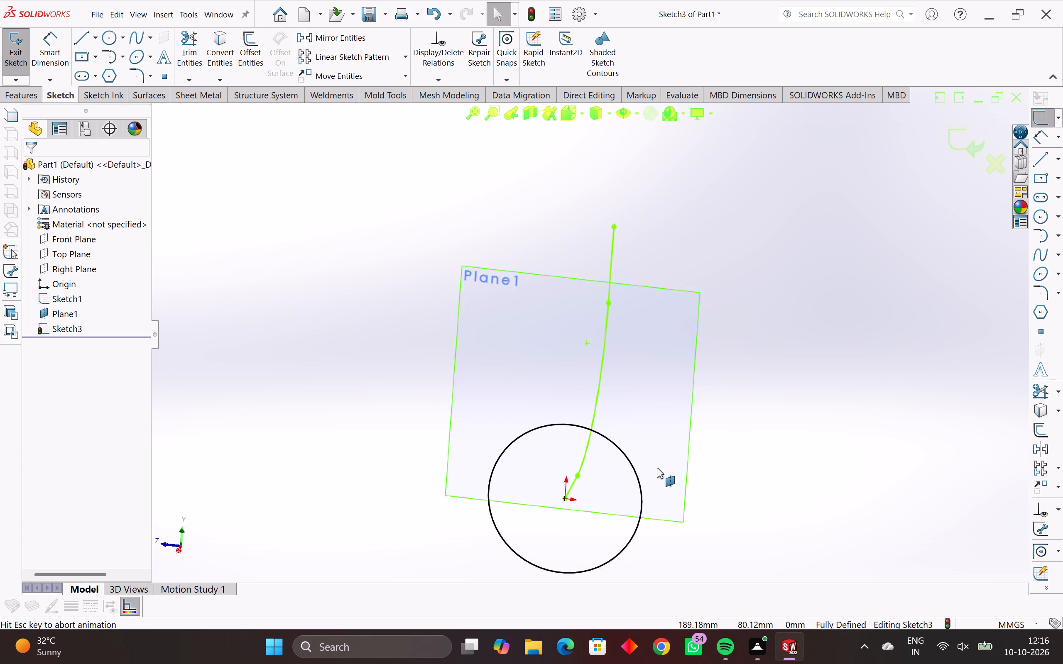
key("ctrl+z")
key("ctrl+z")
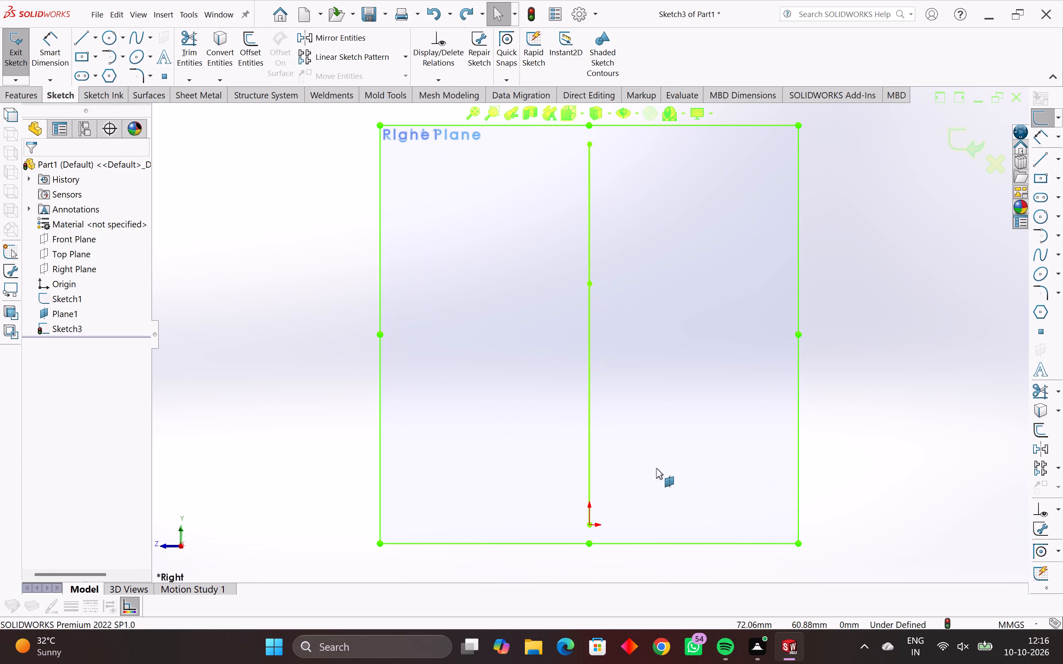
key("ctrl+z")
key("ctrl+z")
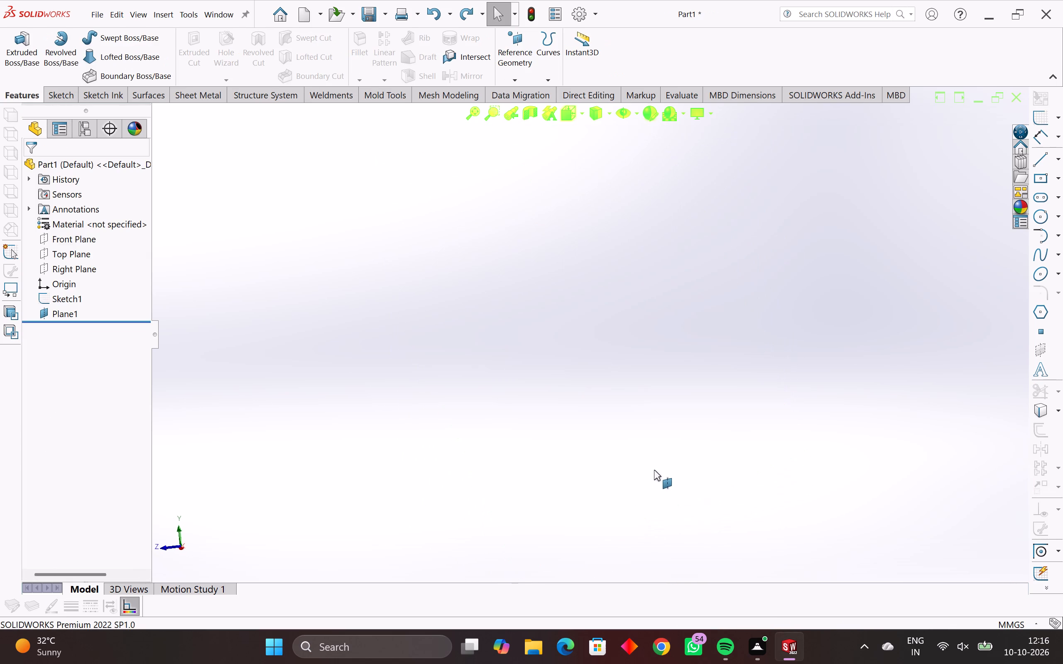
Start a sketch on the Right Plane and draw a circle centred on the origin with a radius of about 121 mm.
middle_click_drag(649, 470, 640, 464)
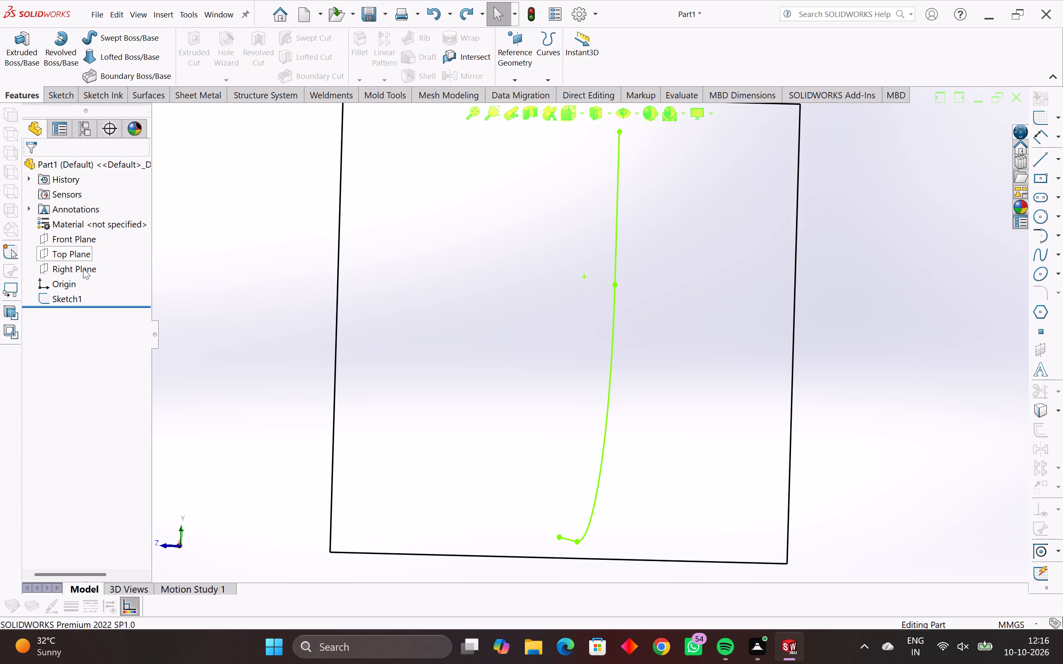
left_click(83, 269)
left_click(93, 251)
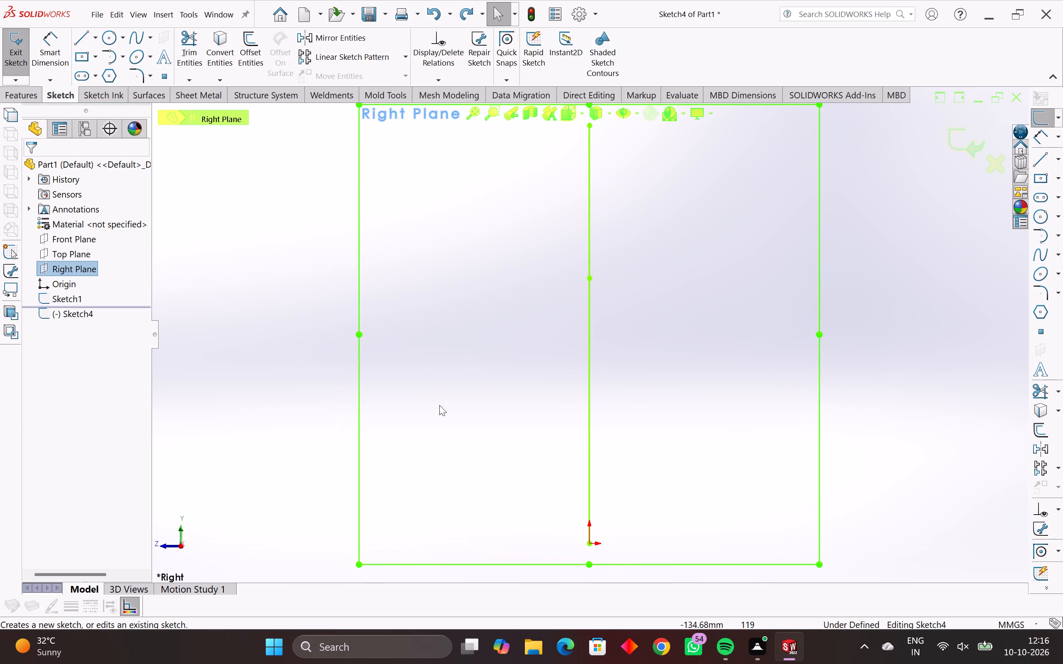
left_click(110, 37)
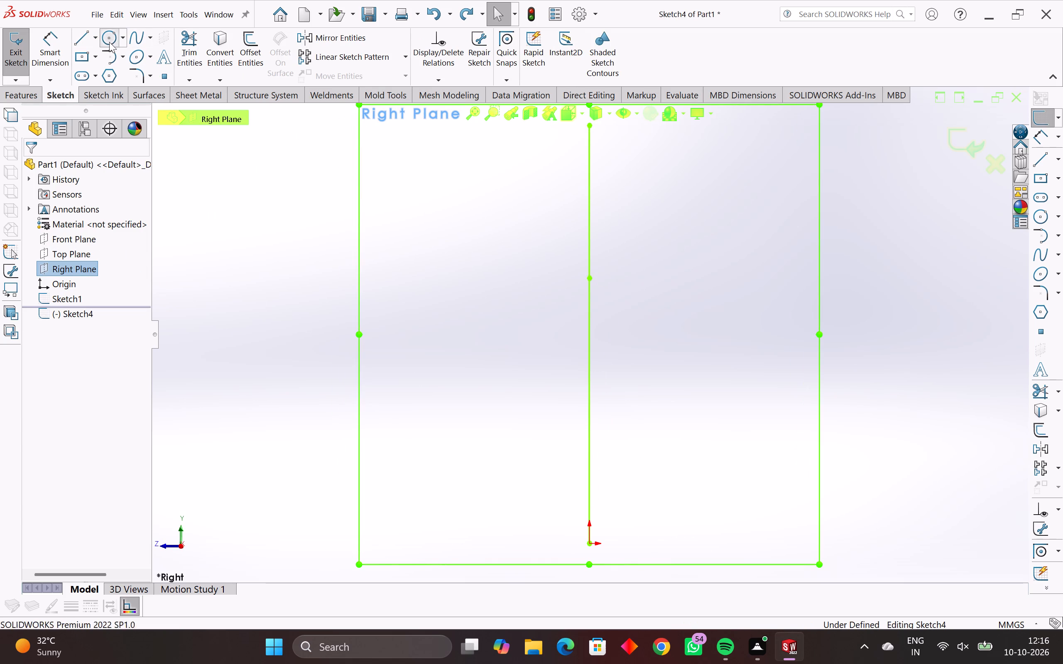
left_click(589, 545)
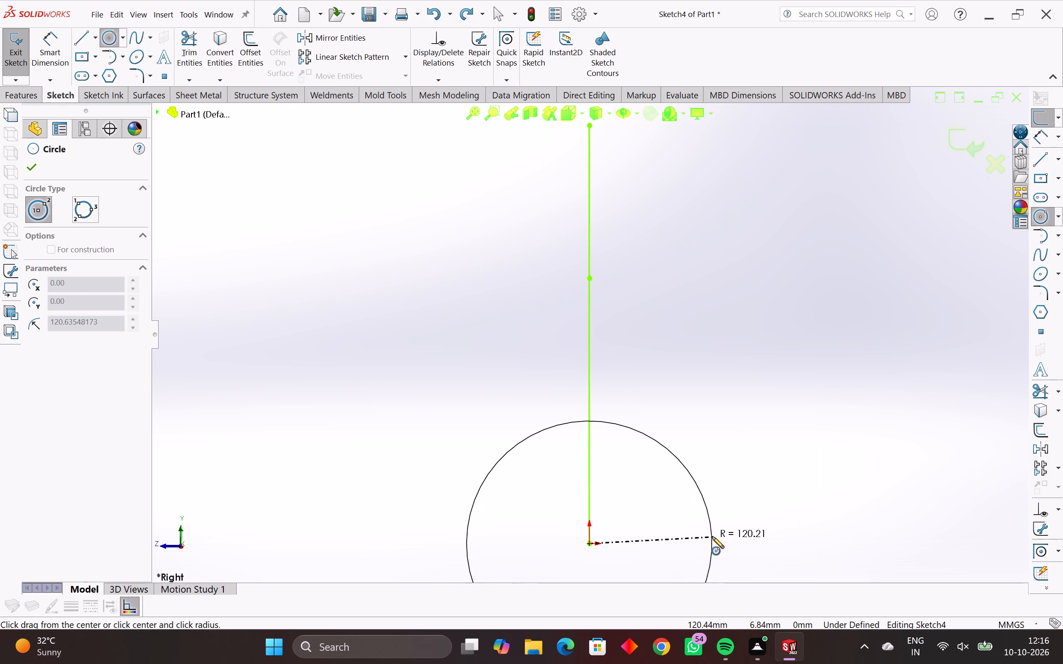
left_click(712, 537)
key("Escape")
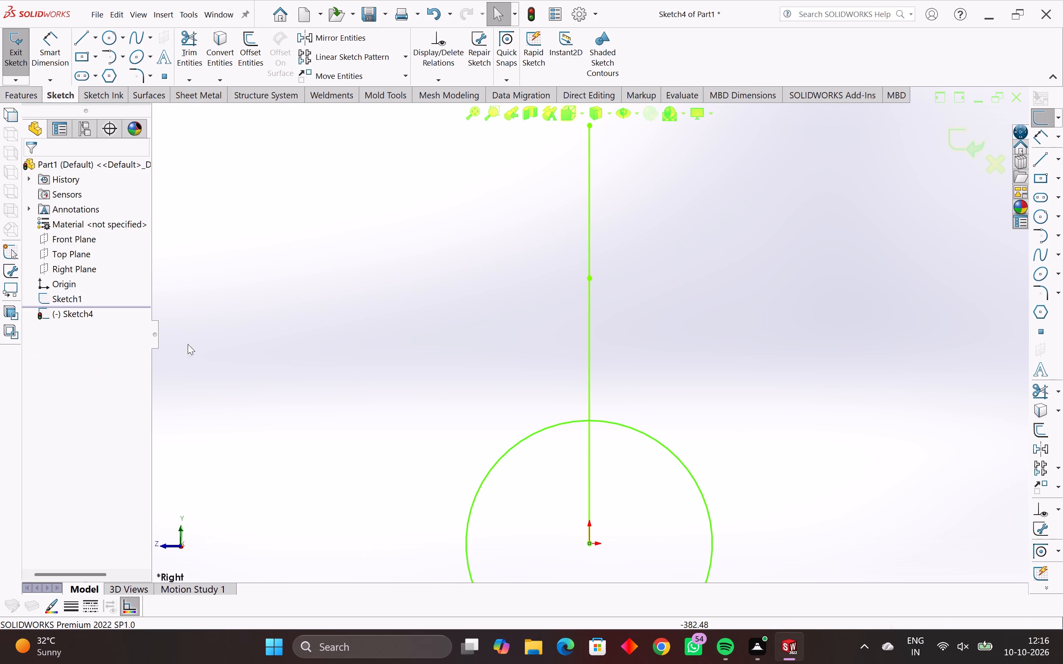
key("Escape")
Dimension the circle's diameter to 290 mm and exit the sketch.
left_click(55, 35)
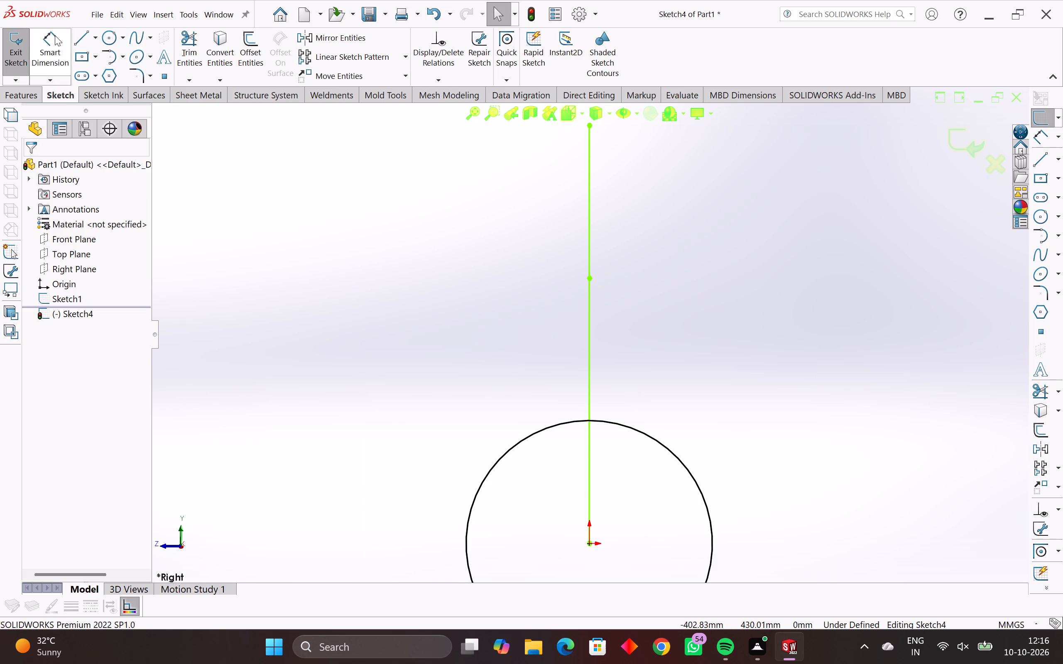
left_click(634, 427)
left_click(694, 378)
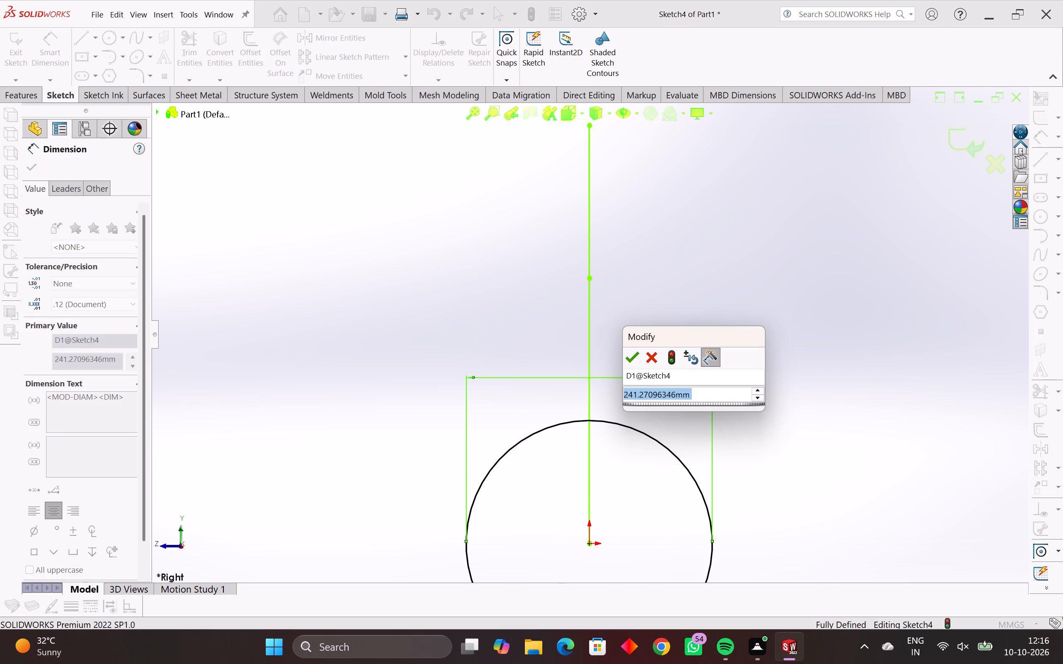
type("290")
key("Return")
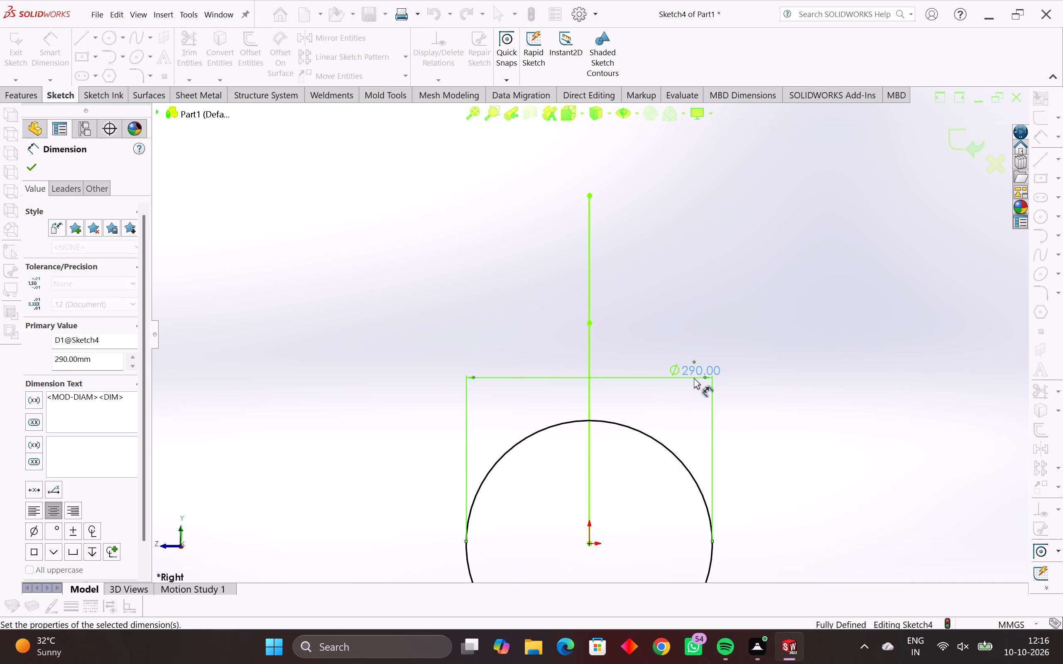
scroll(458, 439, "down", 1)
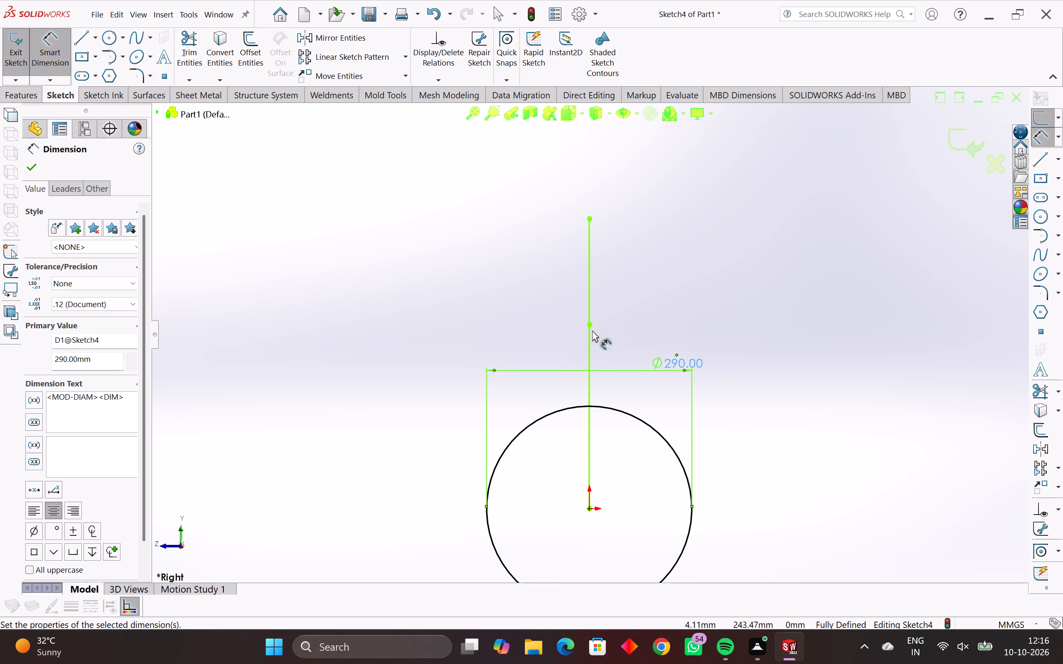
left_click(964, 133)
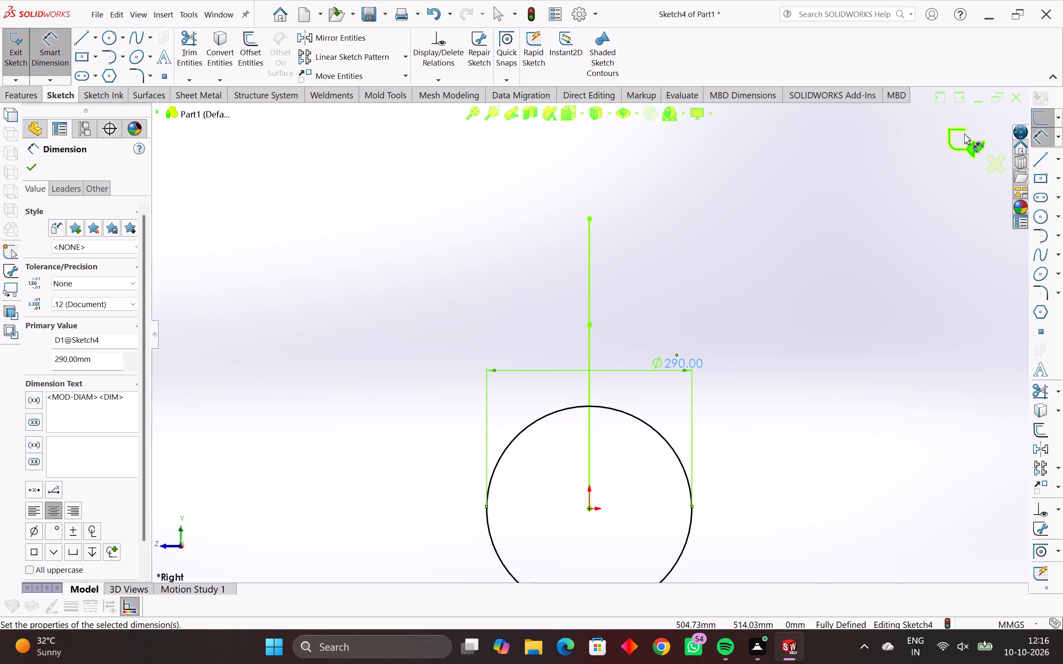
Sweep the 290 mm circle along the path sketch as a one-direction thin feature with a thickness of 40 mm.
middle_click_drag(648, 391, 712, 406)
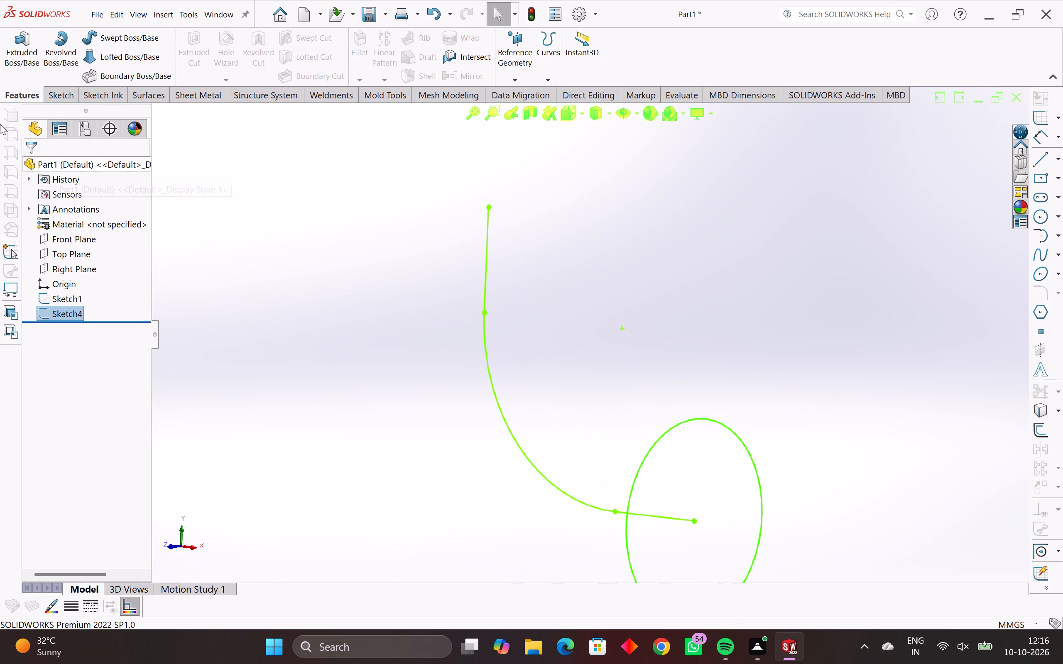
left_click(53, 96)
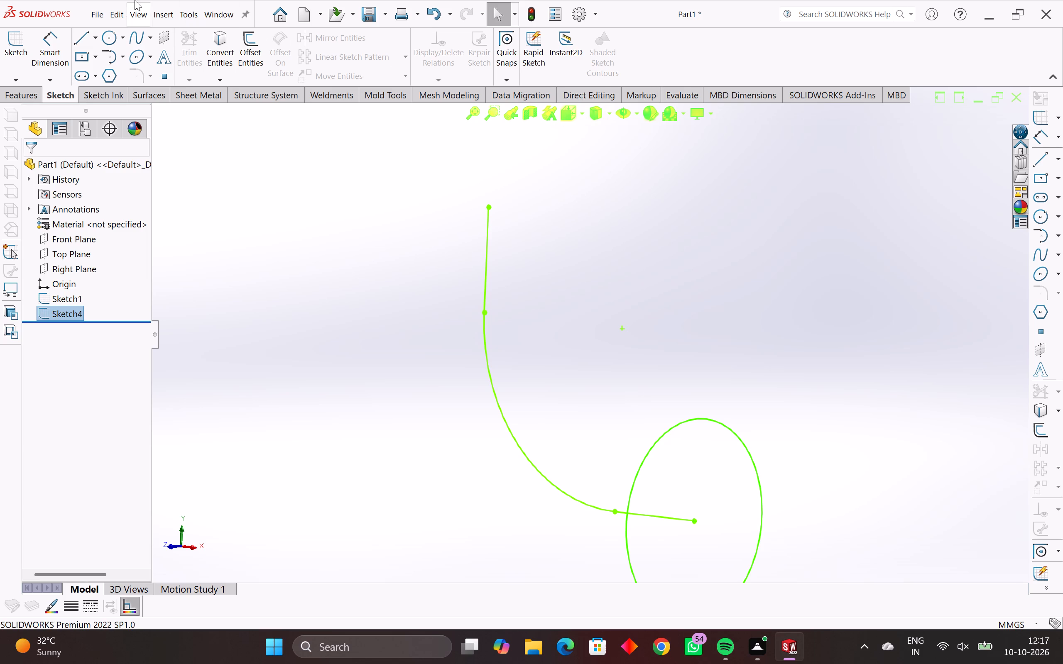
left_click(32, 91)
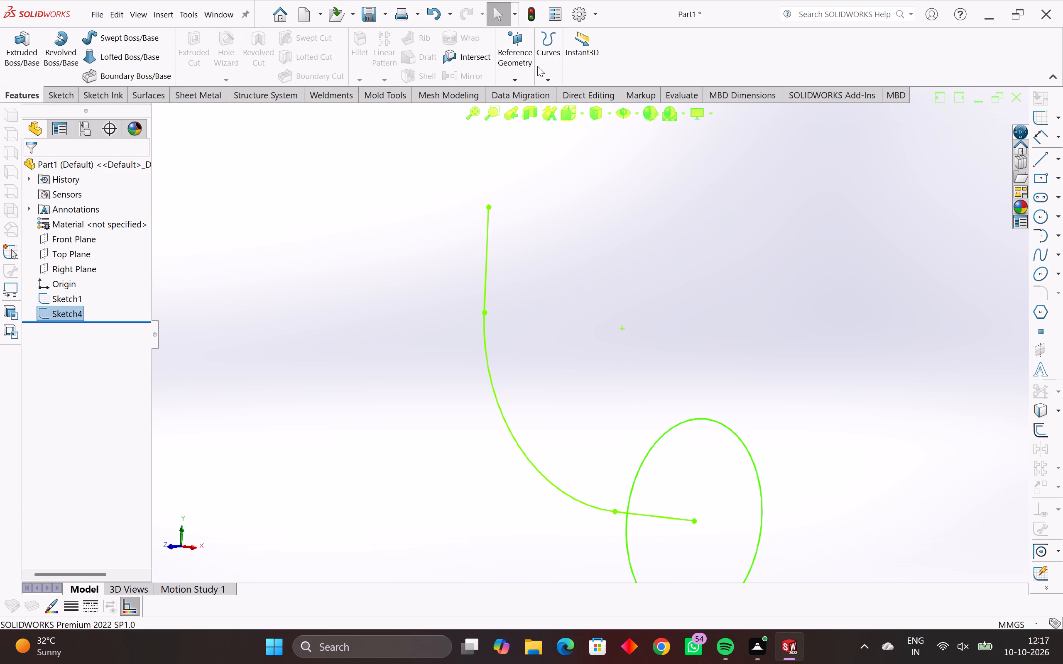
left_click(545, 82)
left_click(136, 41)
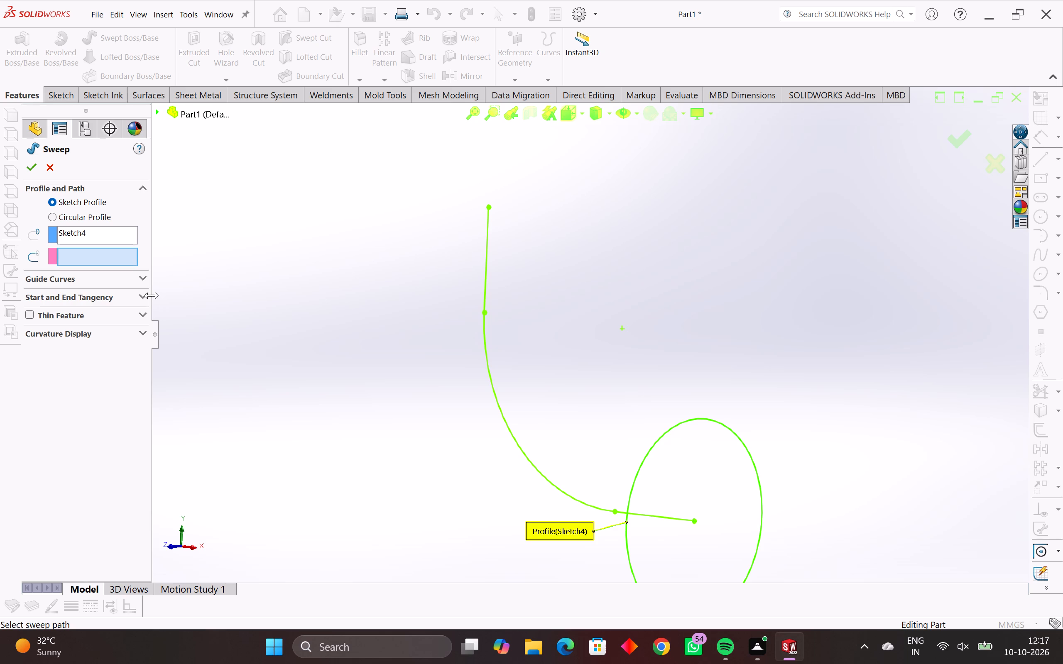
left_click(532, 463)
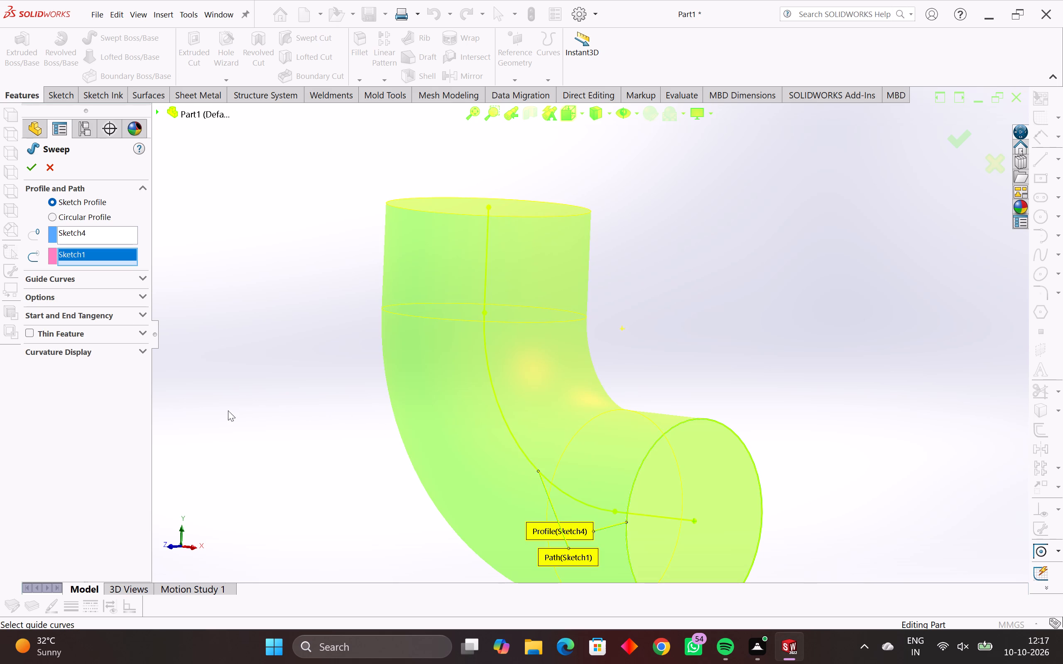
left_click(30, 331)
left_click_drag(82, 366, 49, 366)
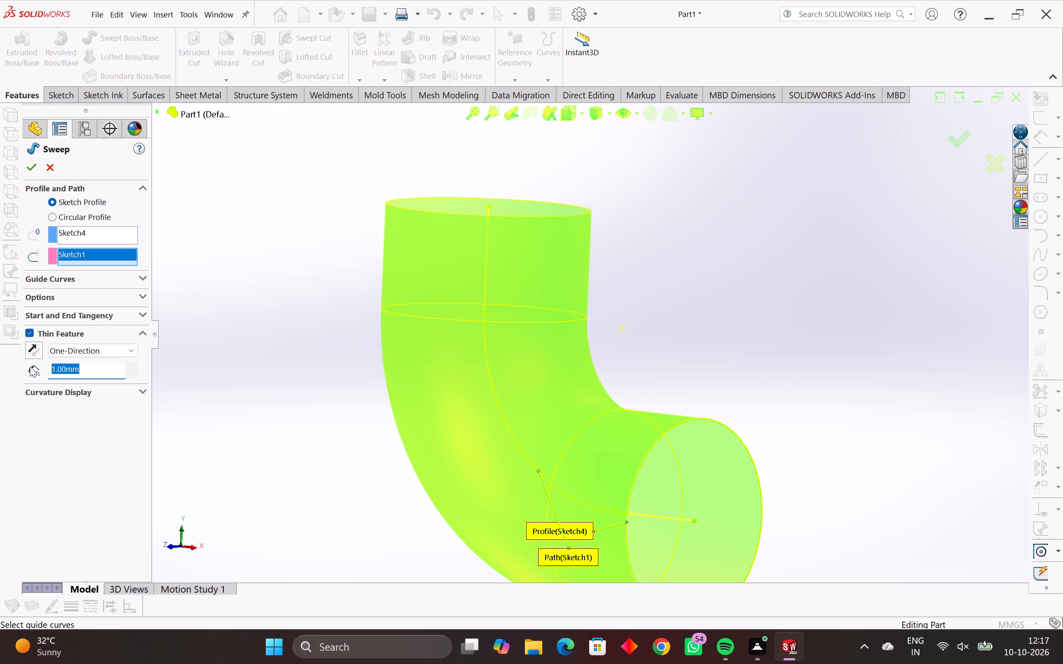
type("40")
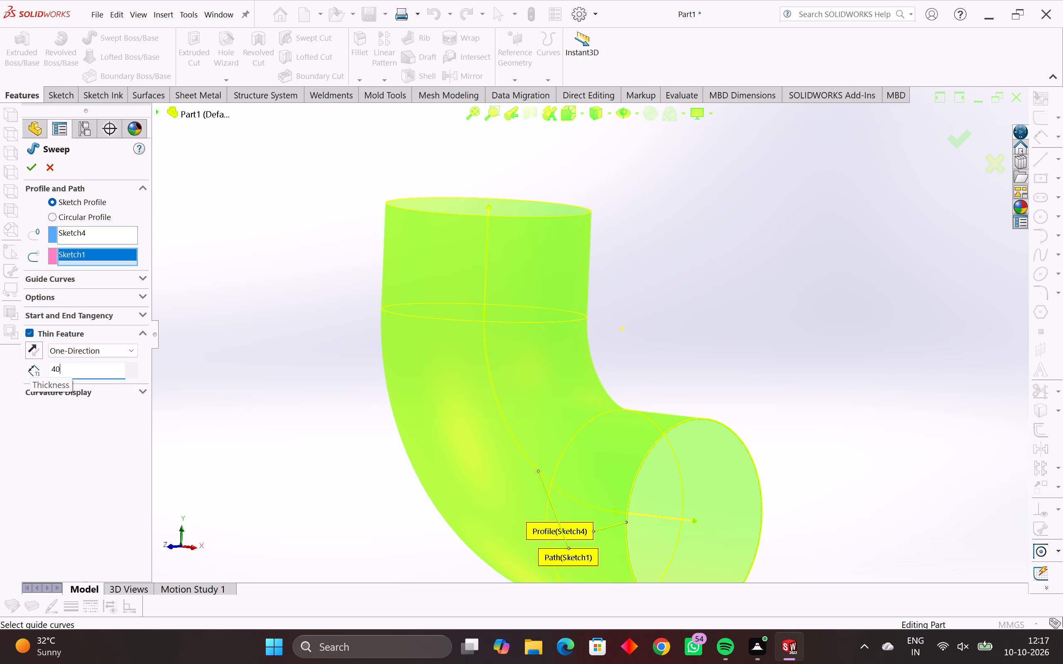
key("Return")
key("Return")
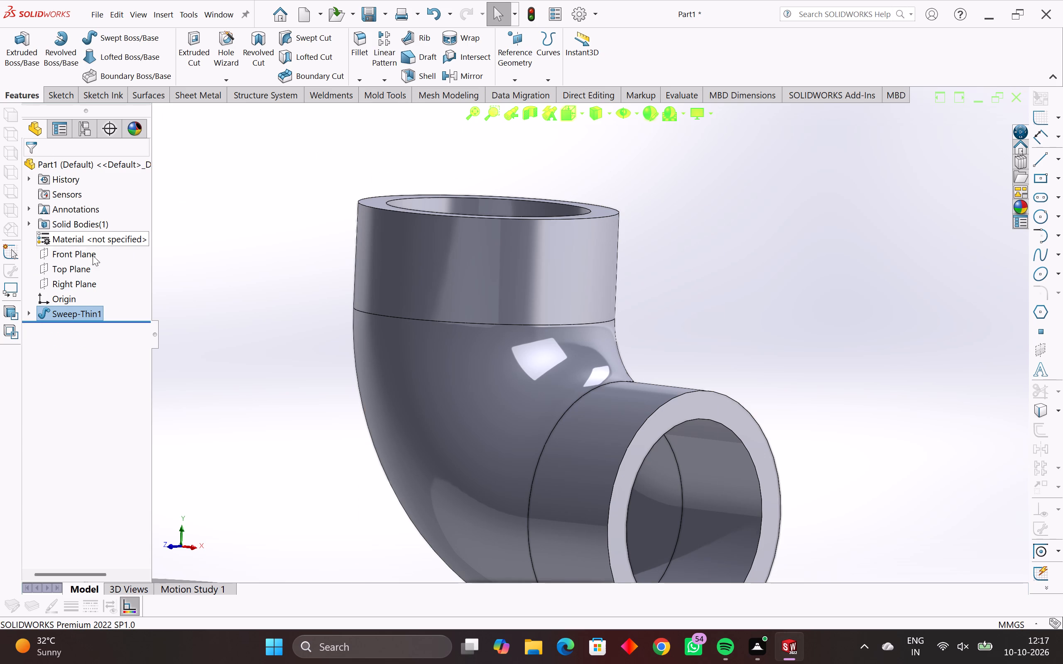
Start a sketch on the pipe's end face at the origin and draw an origin-centred rectangle about 391 by 380 mm.
scroll(332, 338, "down", 1)
middle_click_drag(334, 340, 262, 334)
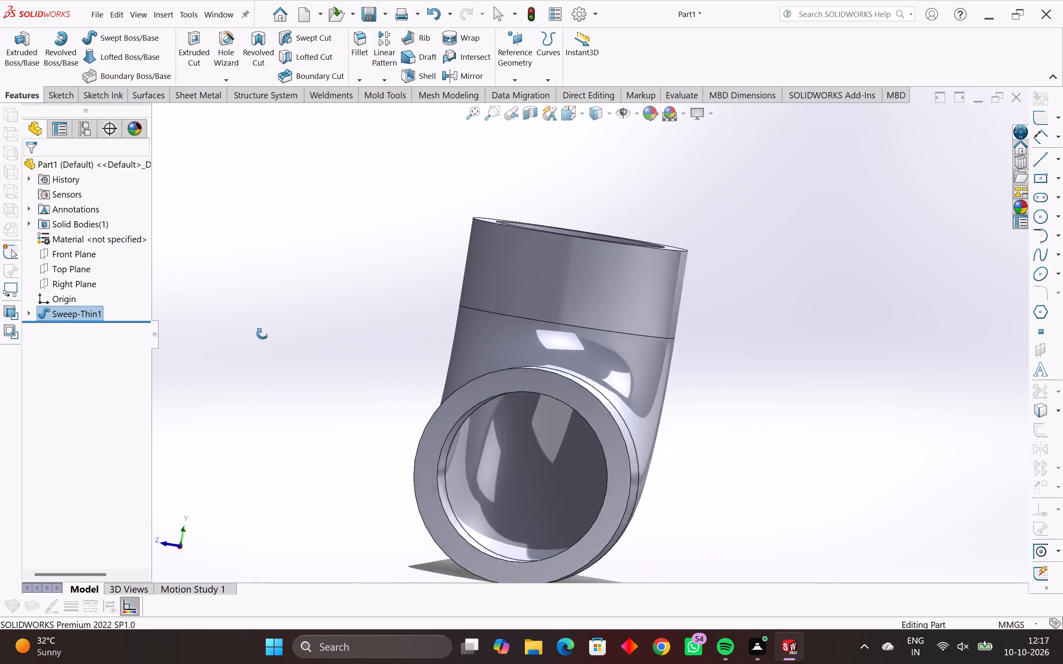
middle_click_drag(262, 334, 257, 543)
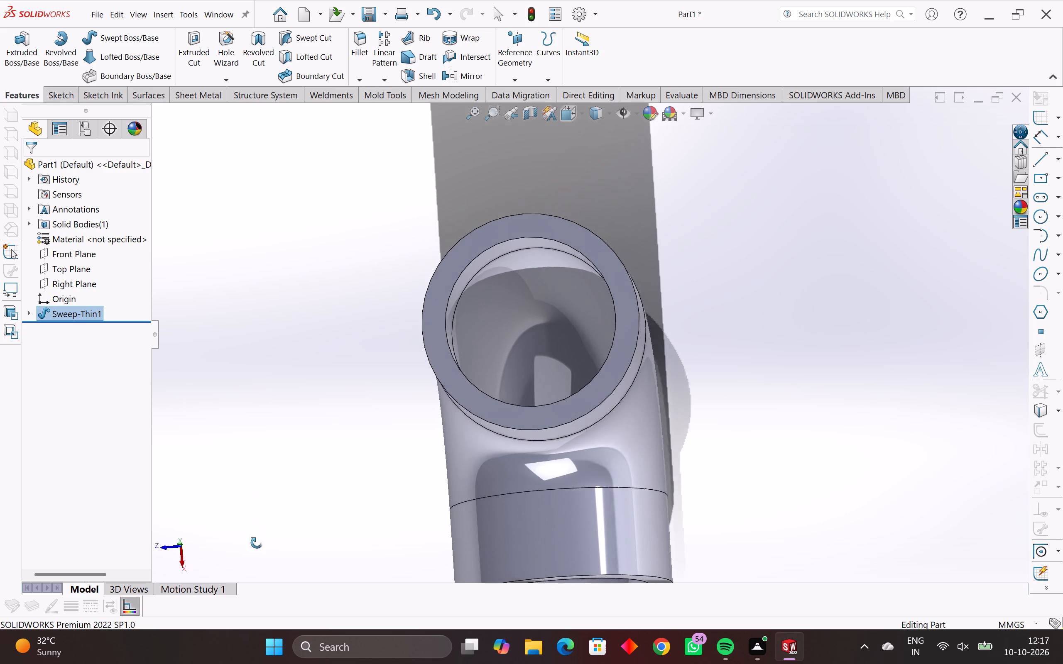
middle_click_drag(257, 543, 248, 446)
left_click(490, 533)
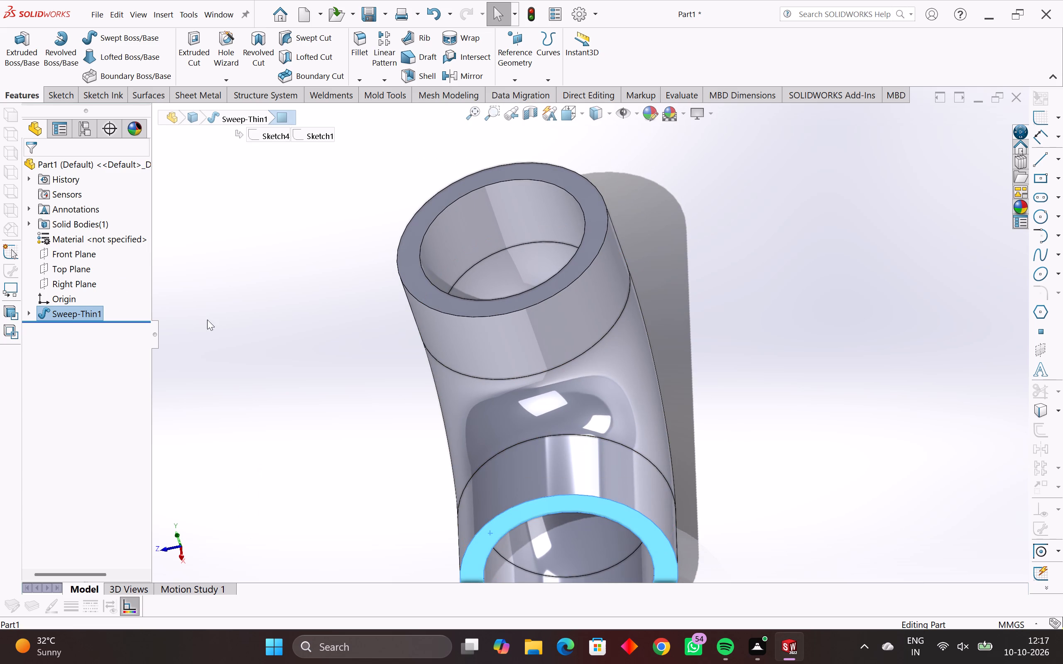
left_click(69, 97)
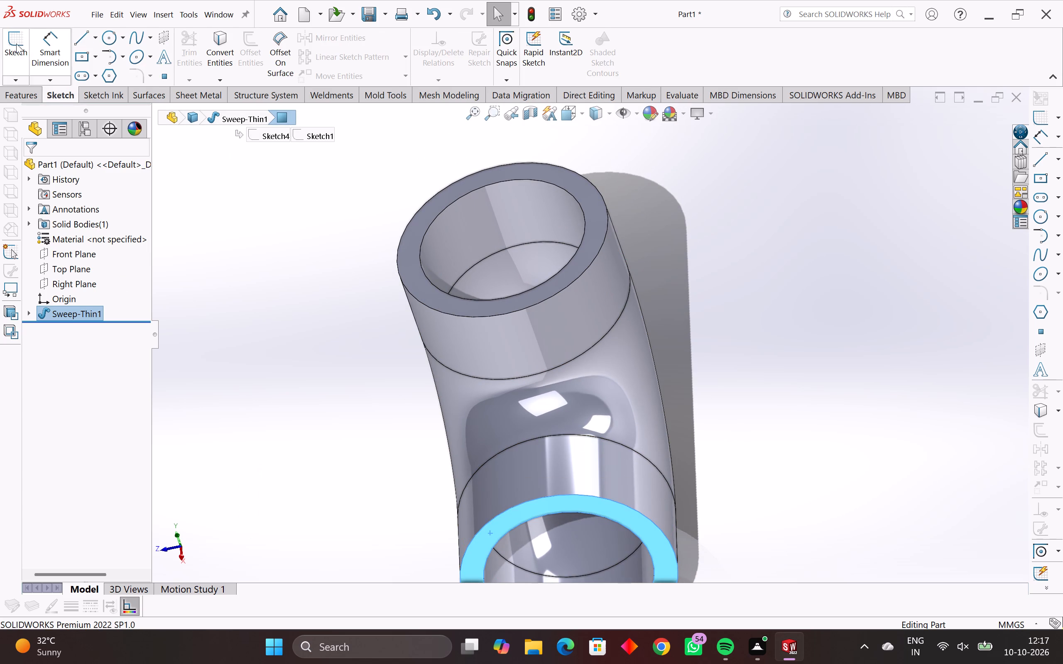
left_click(15, 41)
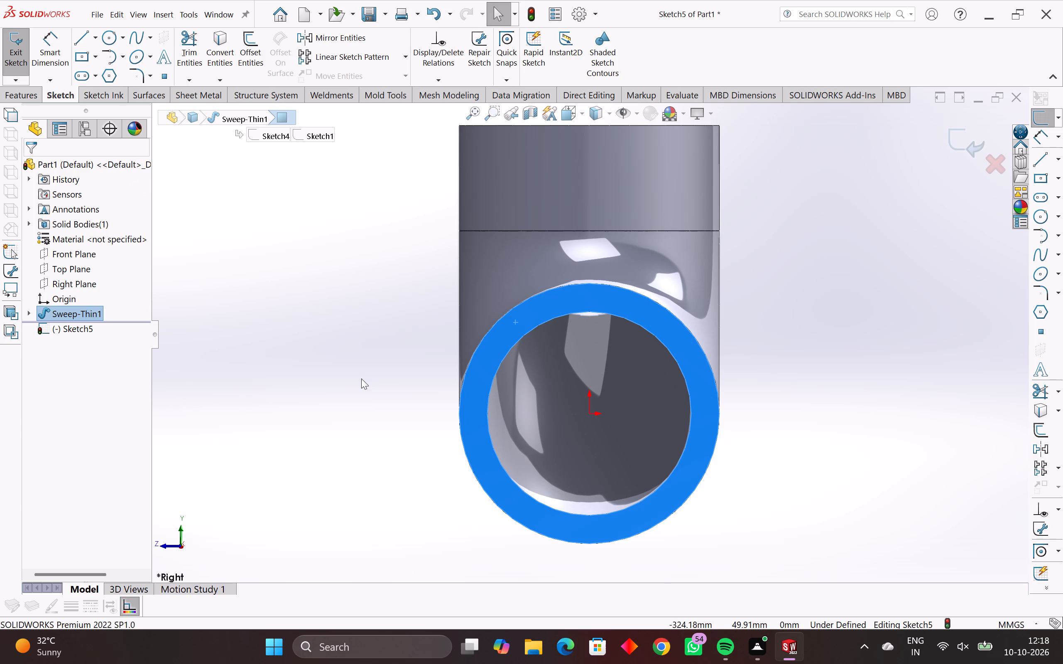
middle_click_drag(361, 378, 352, 397)
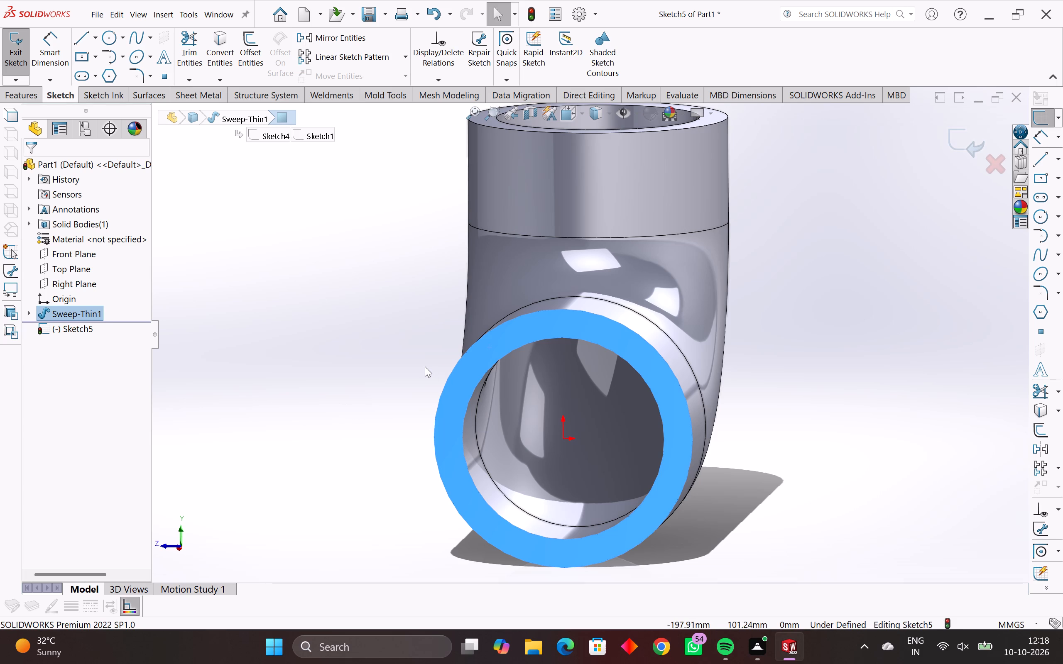
middle_click_drag(425, 366, 470, 348)
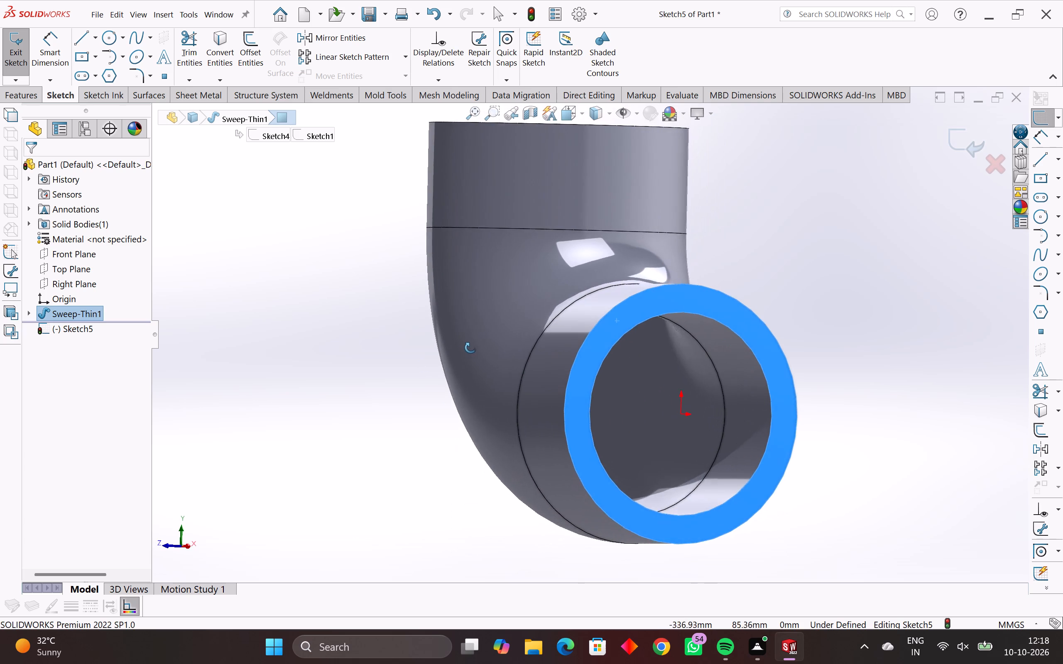
middle_click_drag(470, 348, 478, 369)
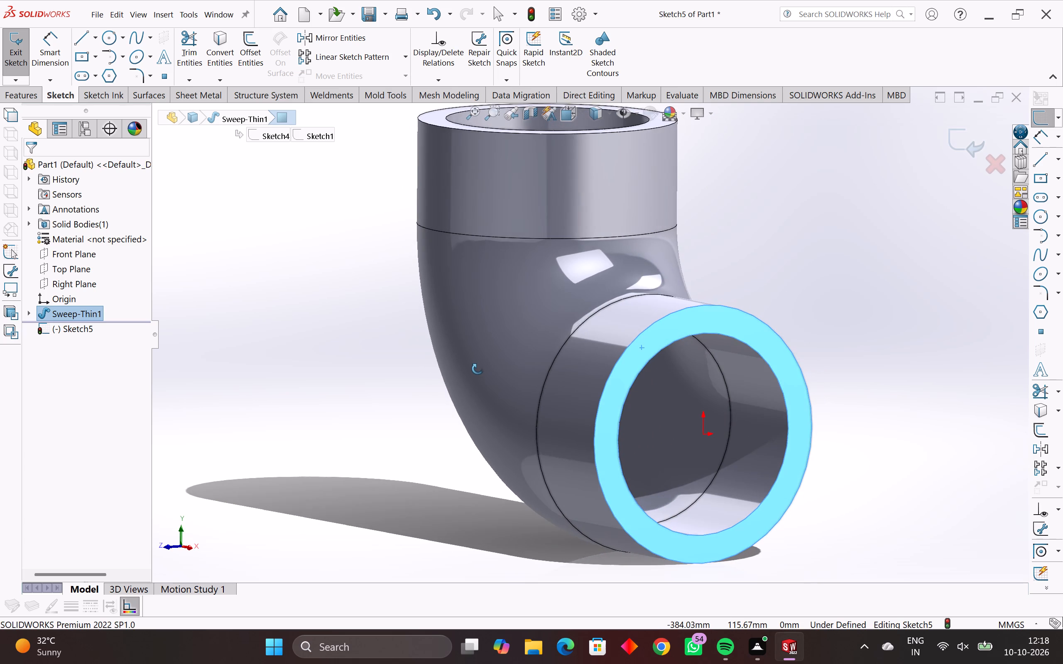
middle_click_drag(478, 369, 478, 369)
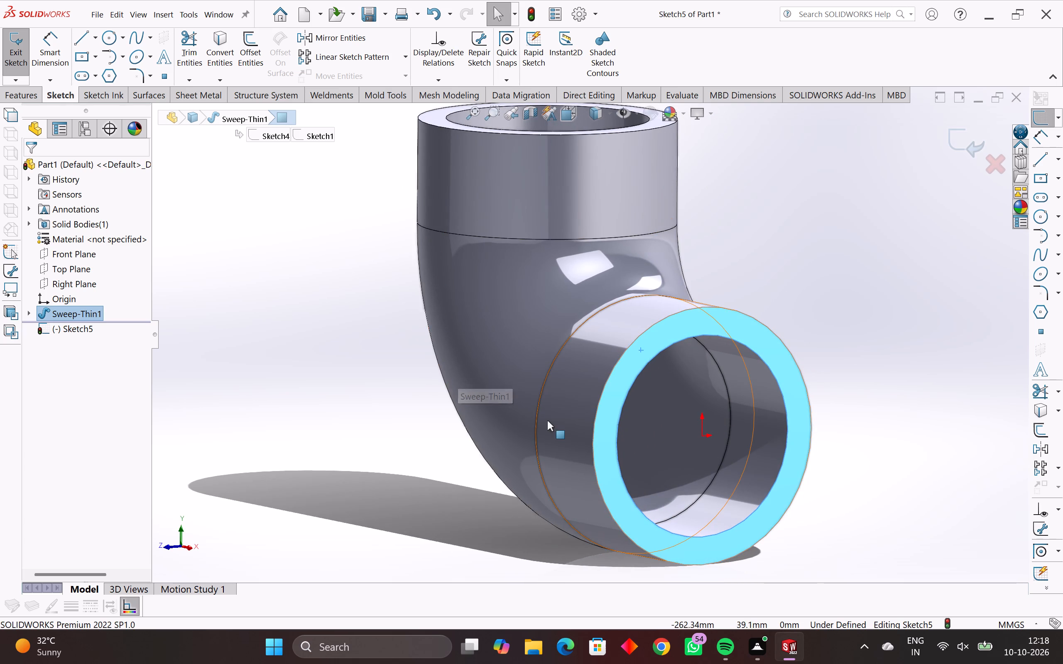
middle_click_drag(547, 420, 504, 399)
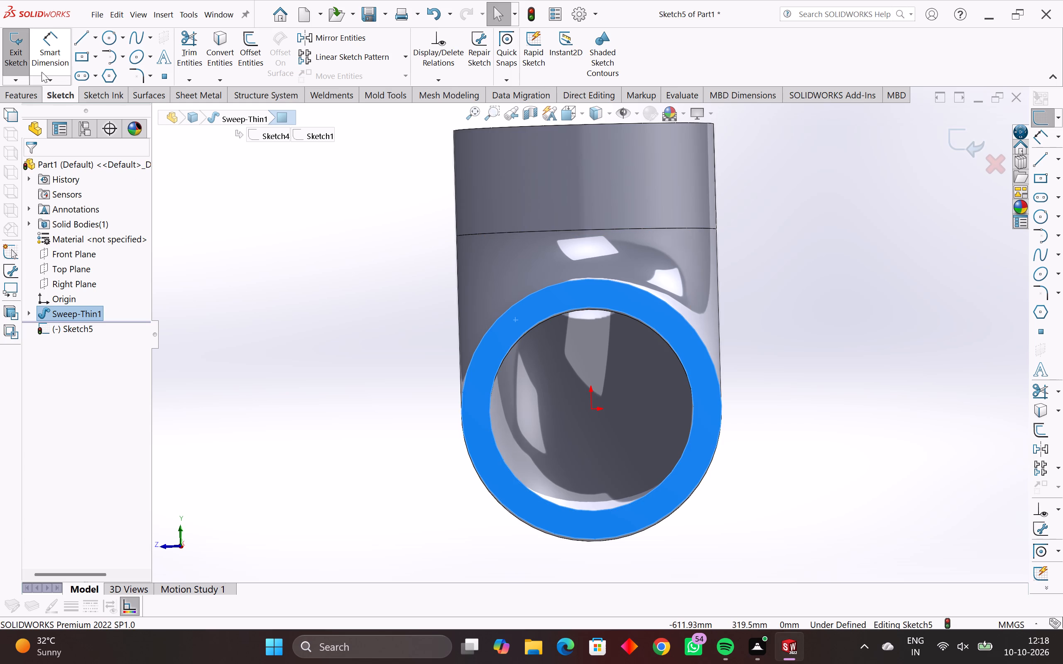
left_click(82, 55)
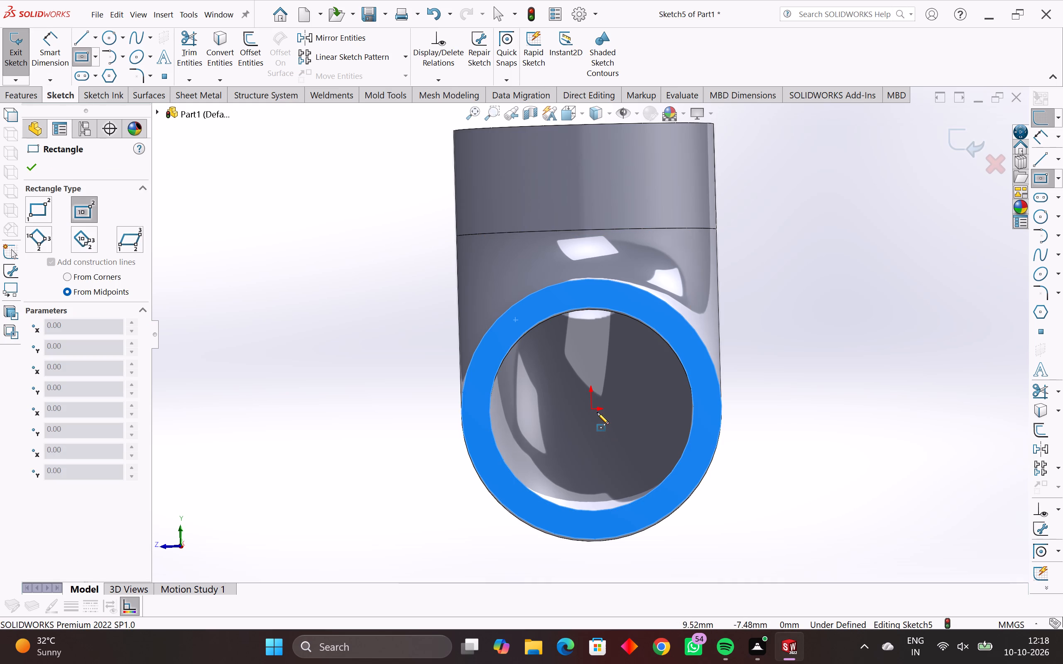
left_click(591, 409)
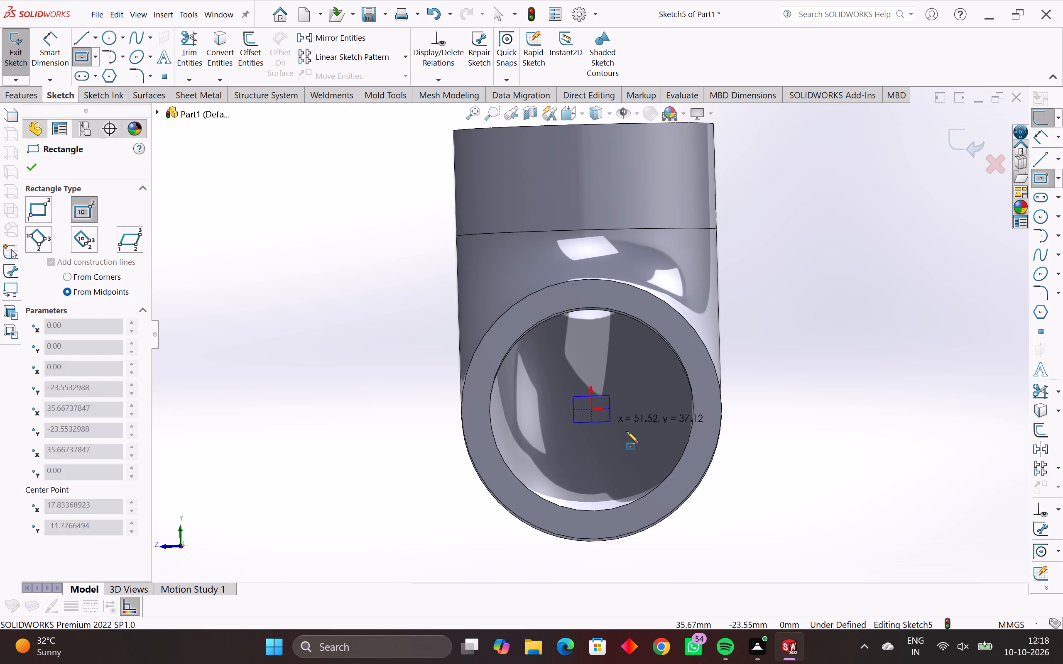
left_click(732, 539)
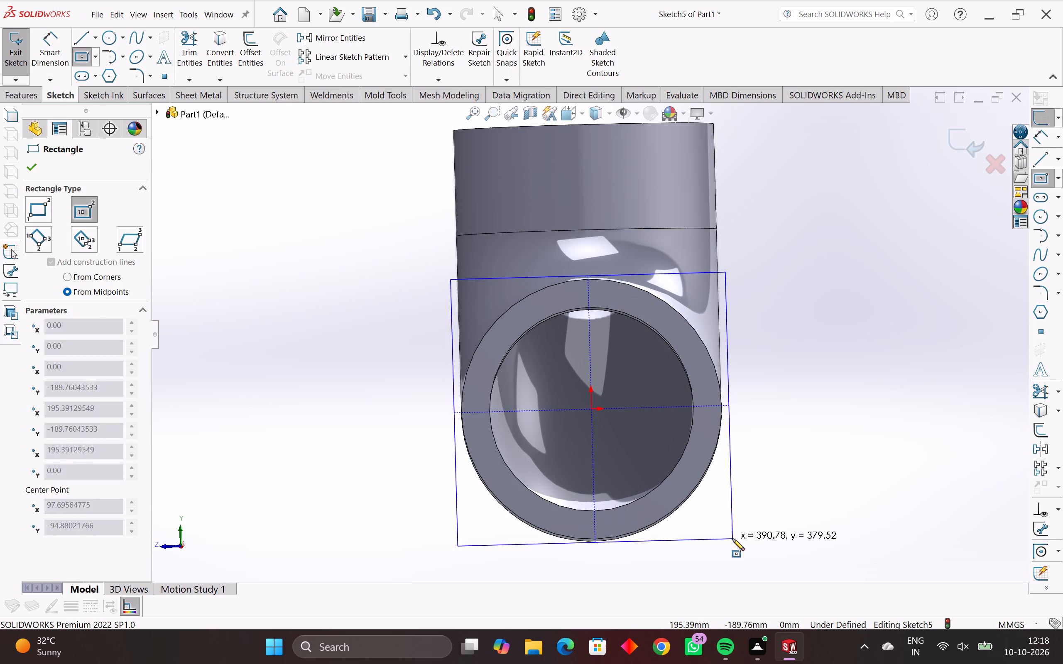
Dimension the rectangle's top and side edges to 360 mm each.
left_click(53, 41)
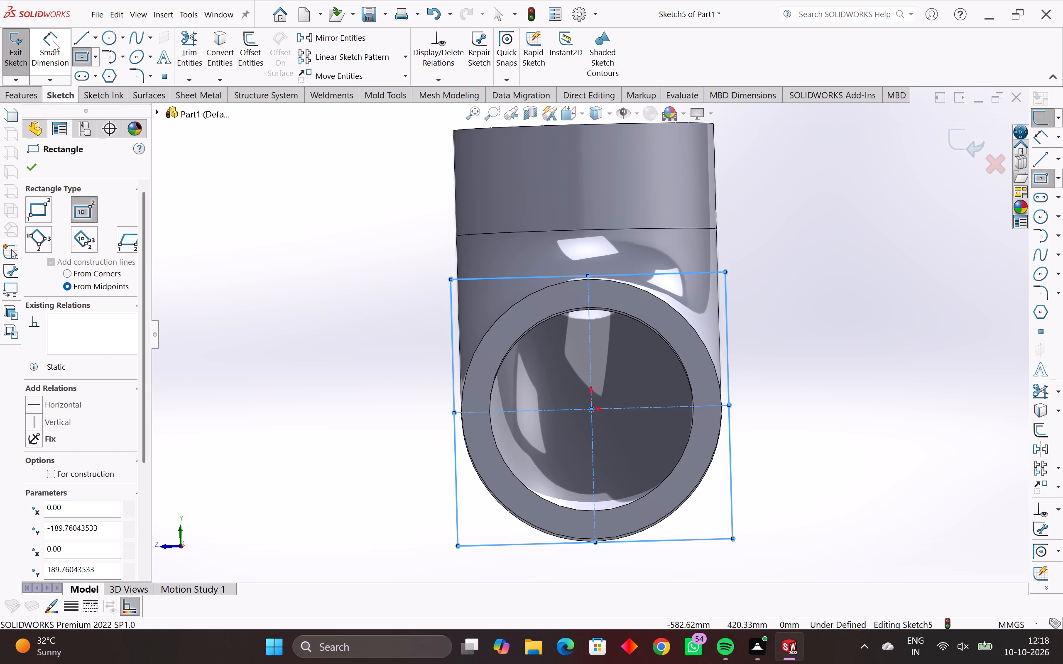
left_click(523, 278)
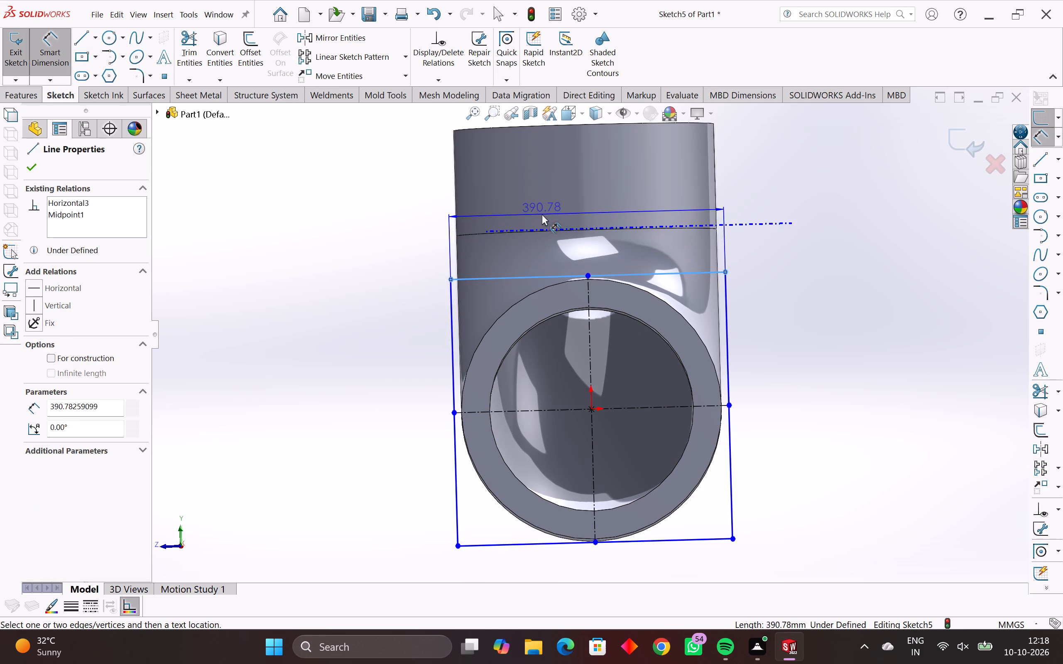
left_click(542, 214)
type("360")
key("Return")
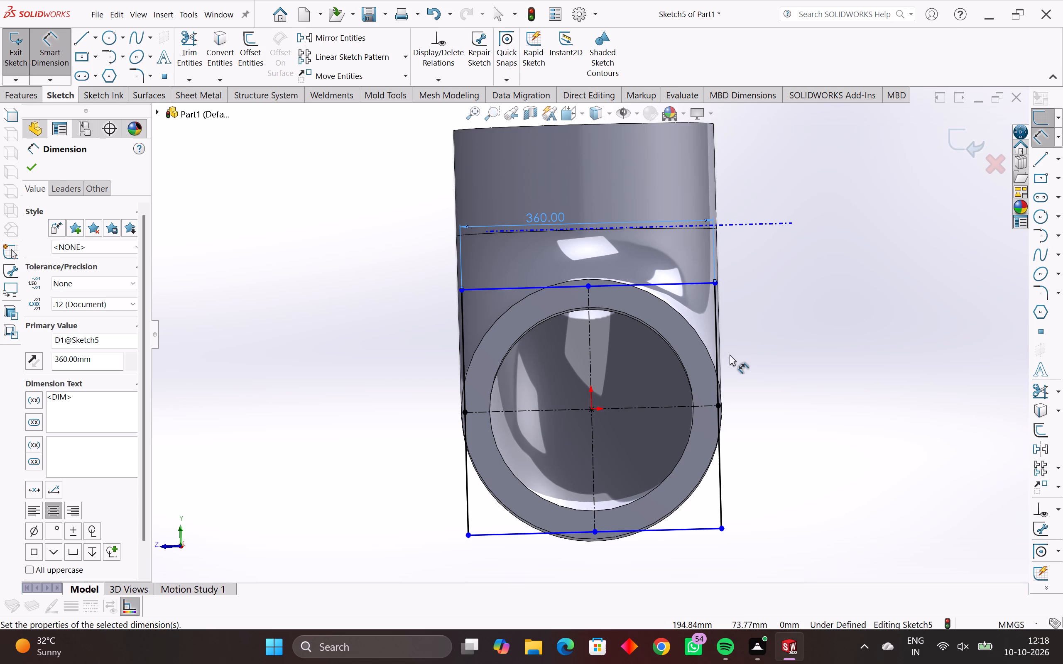
left_click(718, 353)
left_click(790, 353)
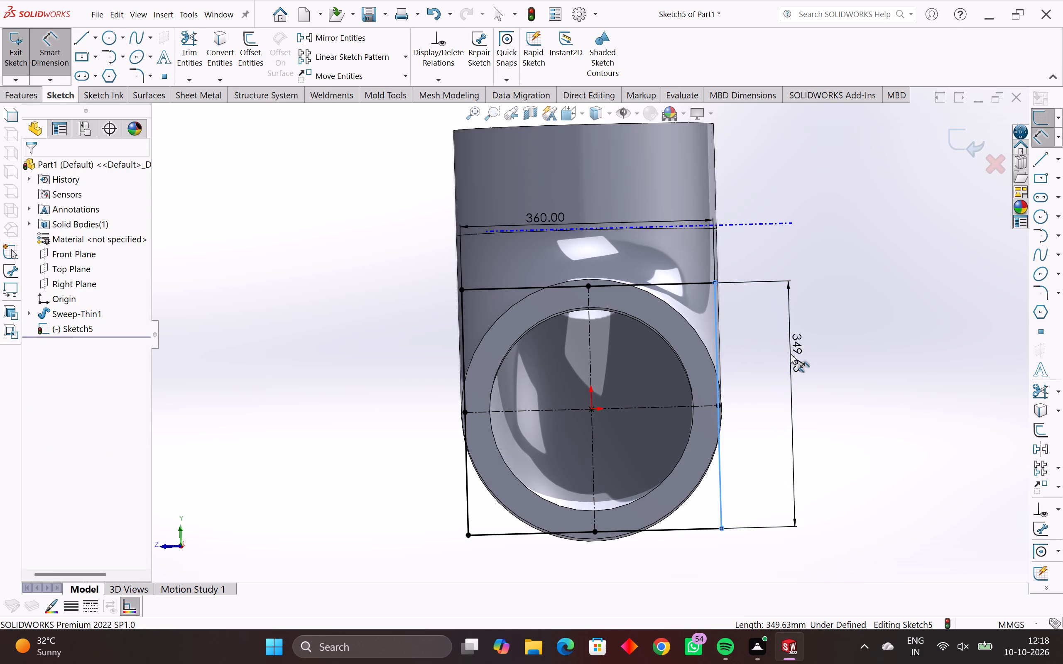
type("360")
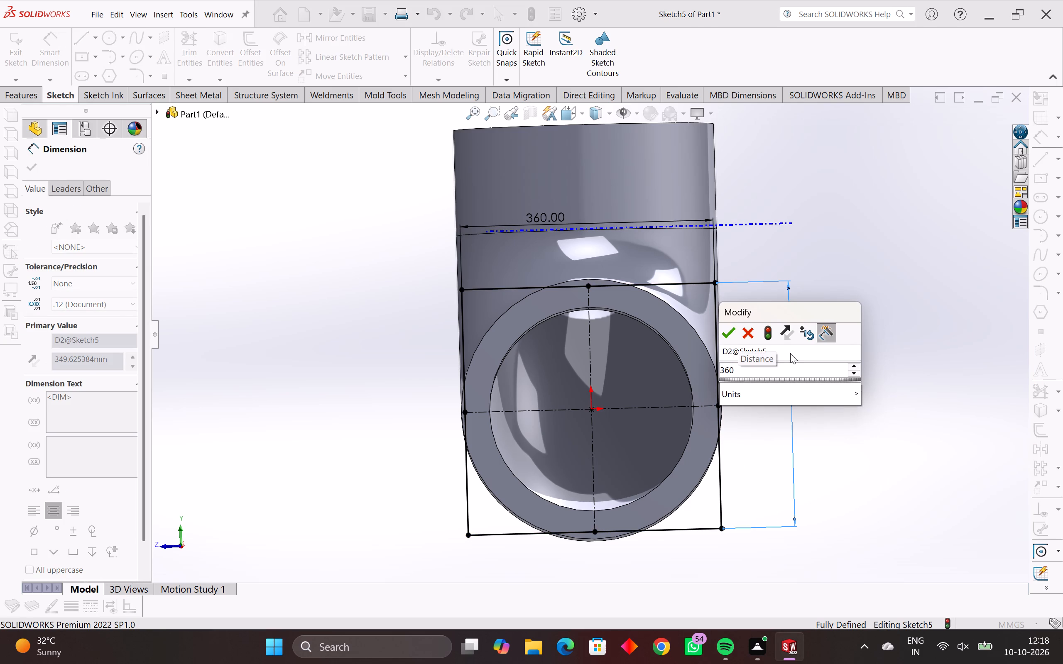
key("Return")
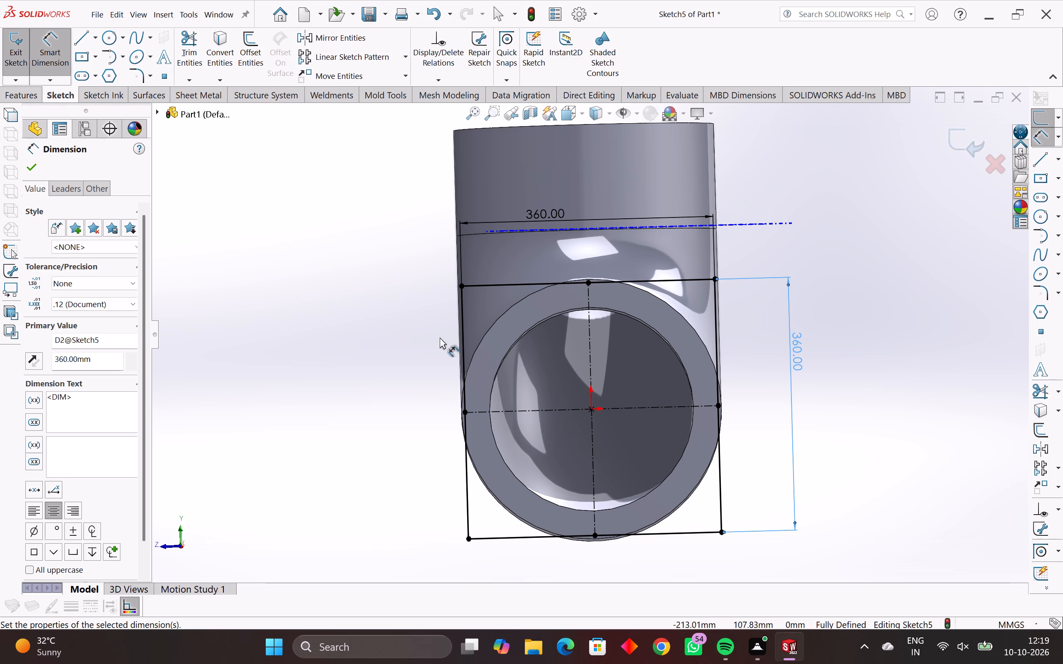
Set up a blind boss extrusion of the 360 mm square with a 50 mm depth, reversed back along the pipe.
middle_click_drag(440, 337, 472, 364)
left_click(14, 99)
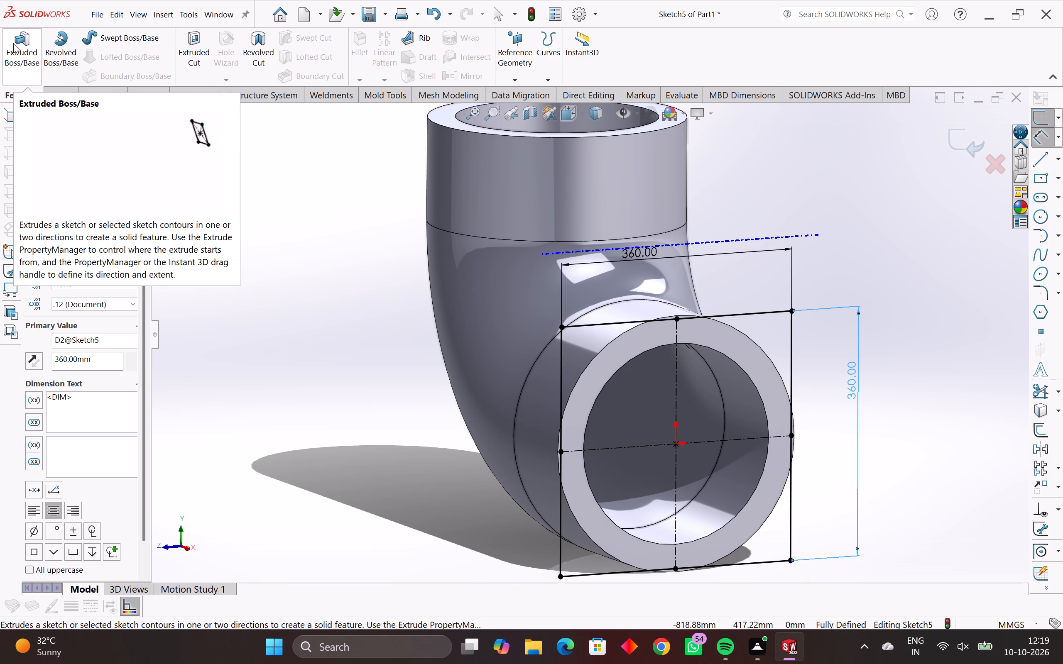
left_click(13, 43)
middle_click_drag(453, 408, 540, 301)
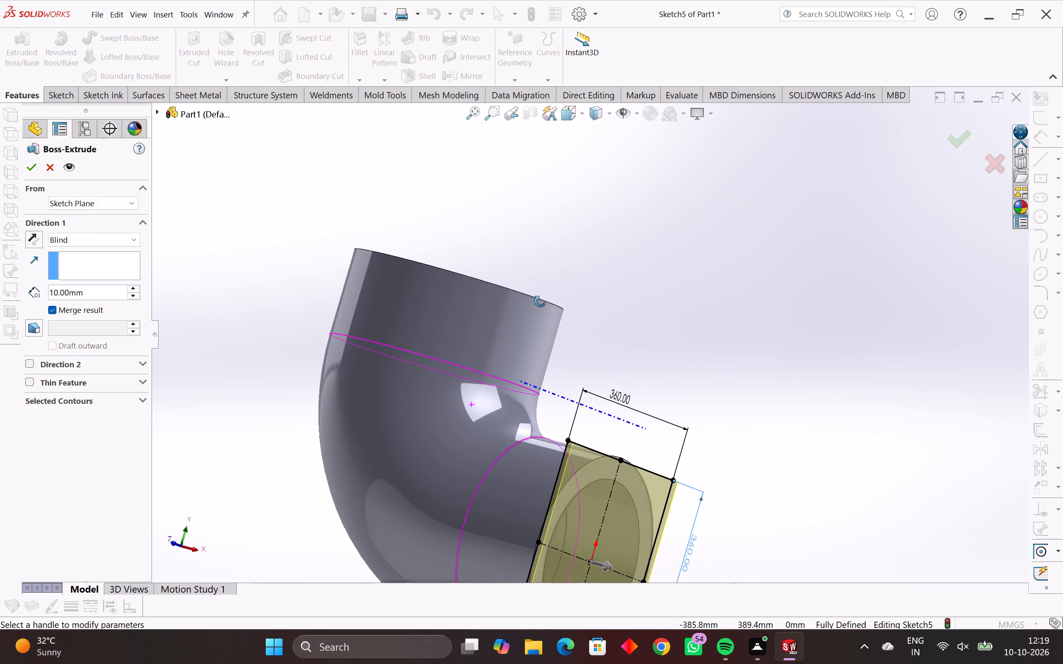
middle_click_drag(540, 301, 541, 314)
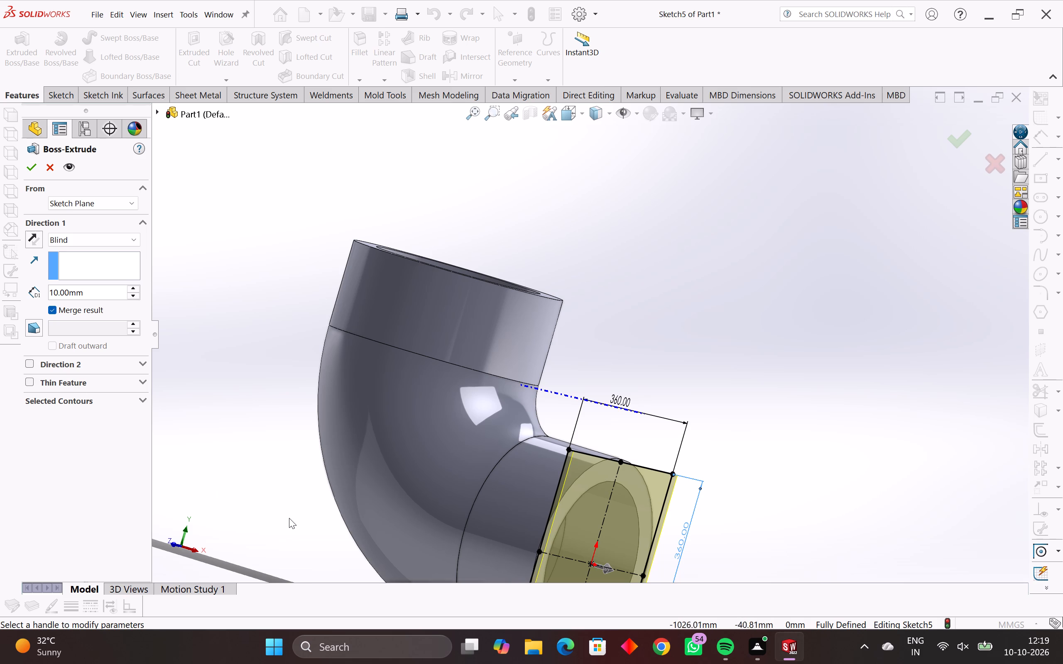
middle_click_drag(556, 485, 492, 435)
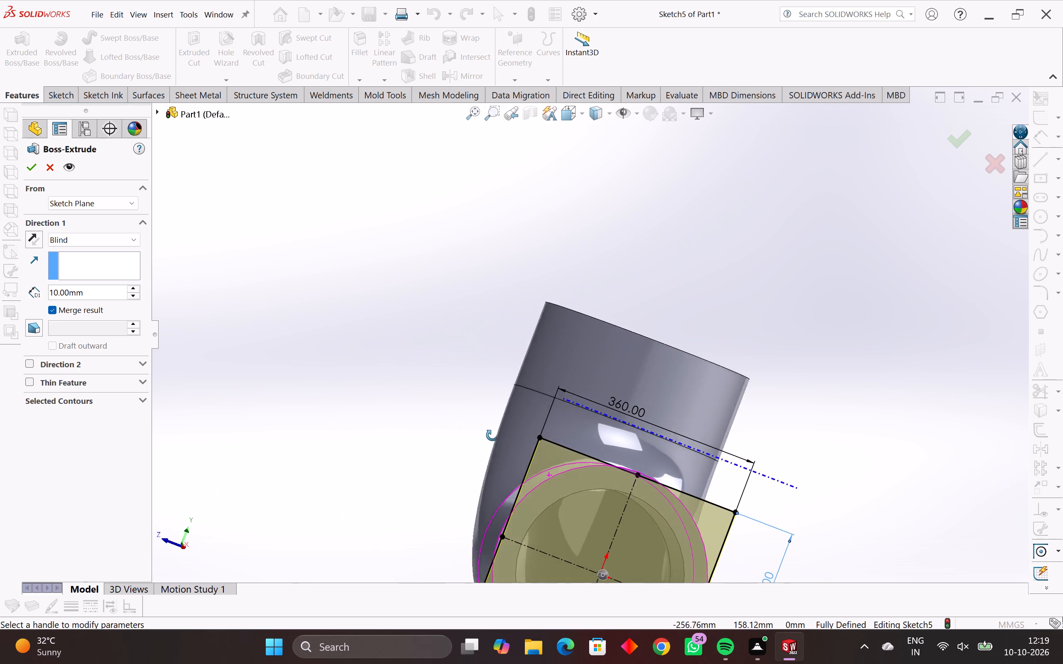
middle_click_drag(492, 435, 487, 440)
scroll(487, 440, "down", 1)
scroll(612, 486, "down", 1)
middle_click_drag(633, 515, 633, 505)
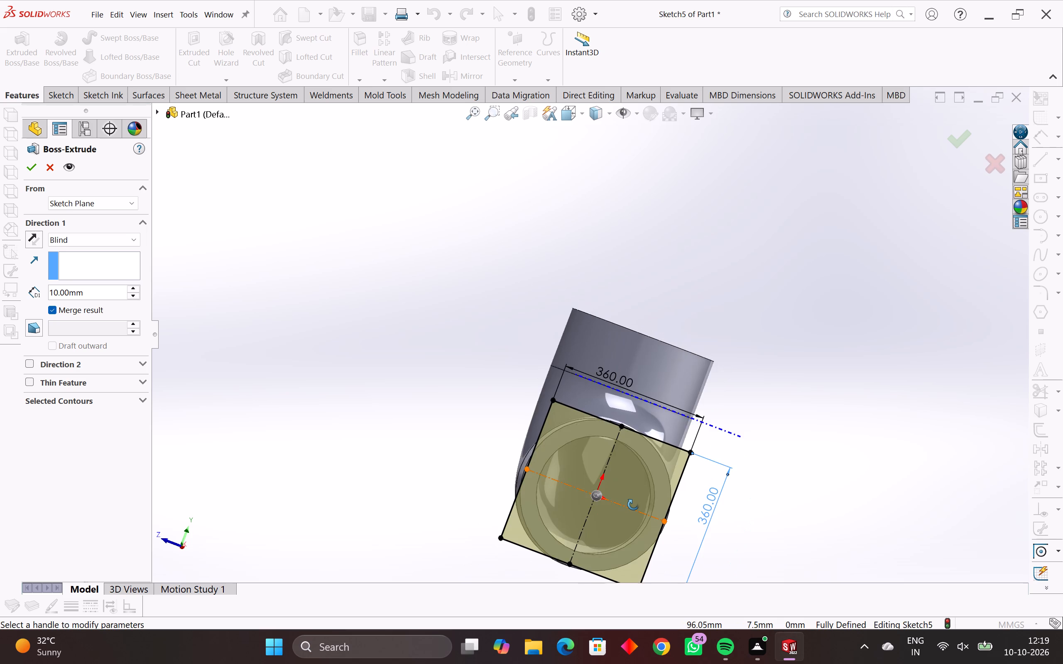
middle_click_drag(633, 505, 623, 509)
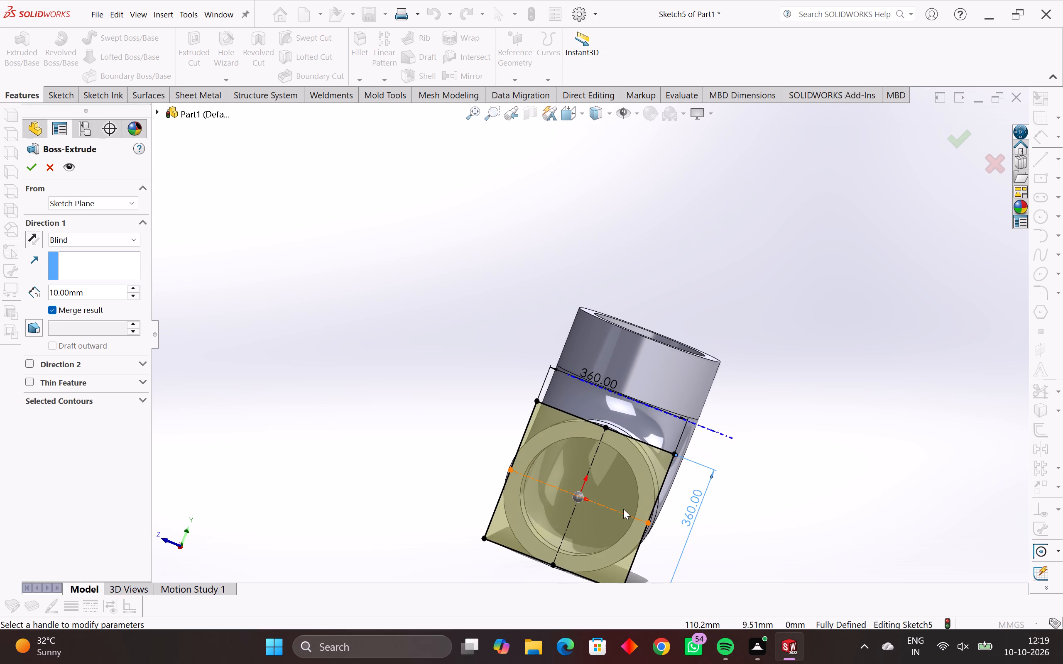
scroll(623, 509, "down", 1)
middle_click_drag(623, 509, 607, 500)
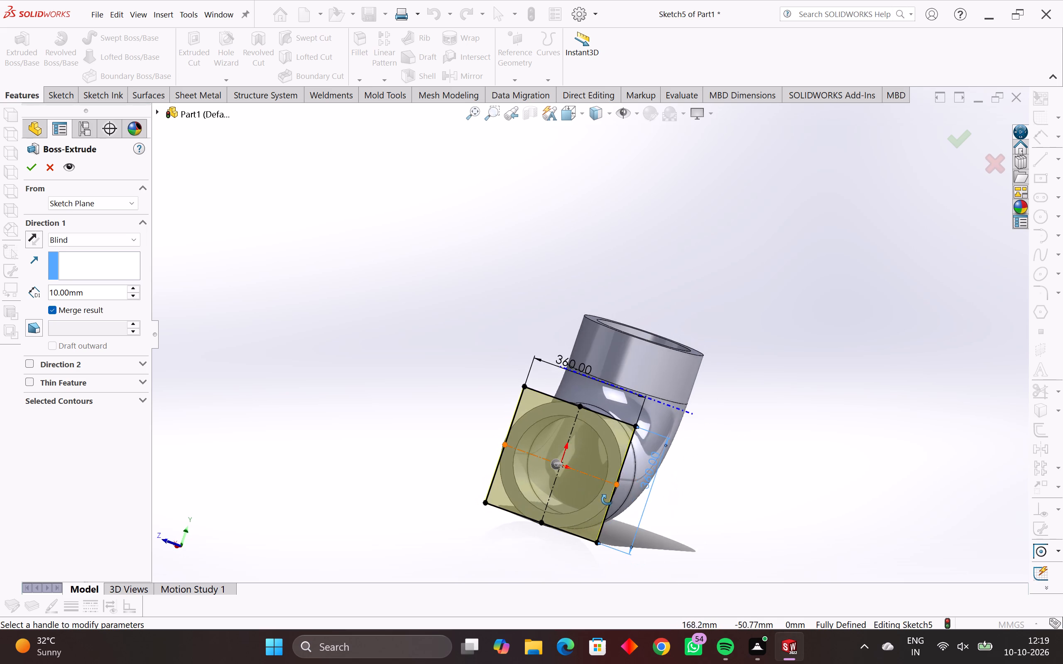
middle_click_drag(607, 500, 619, 506)
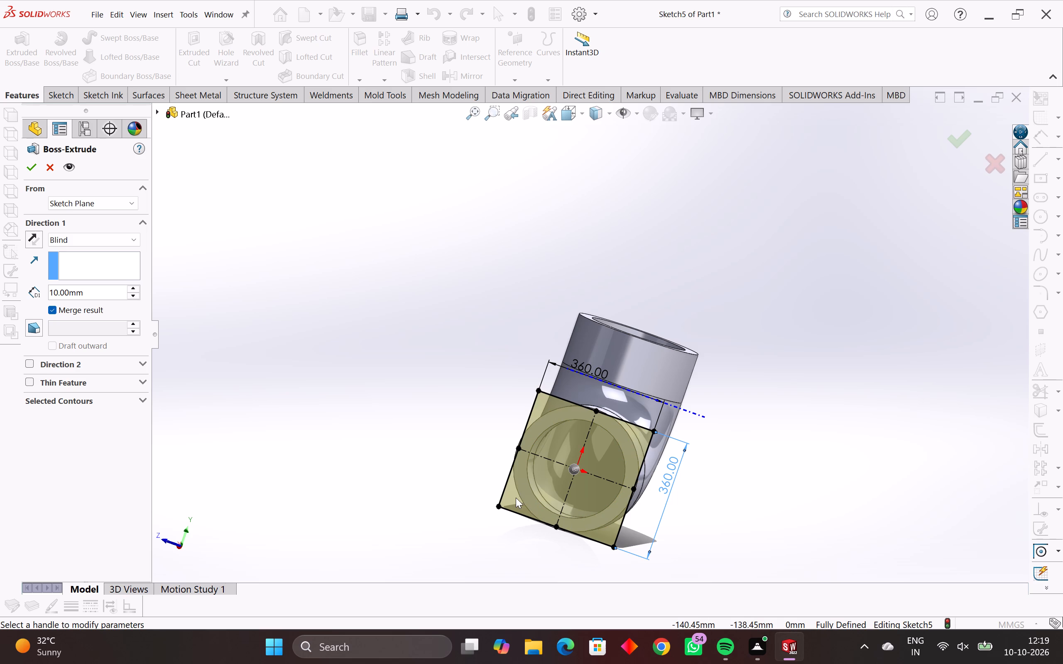
middle_click_drag(371, 445, 414, 462)
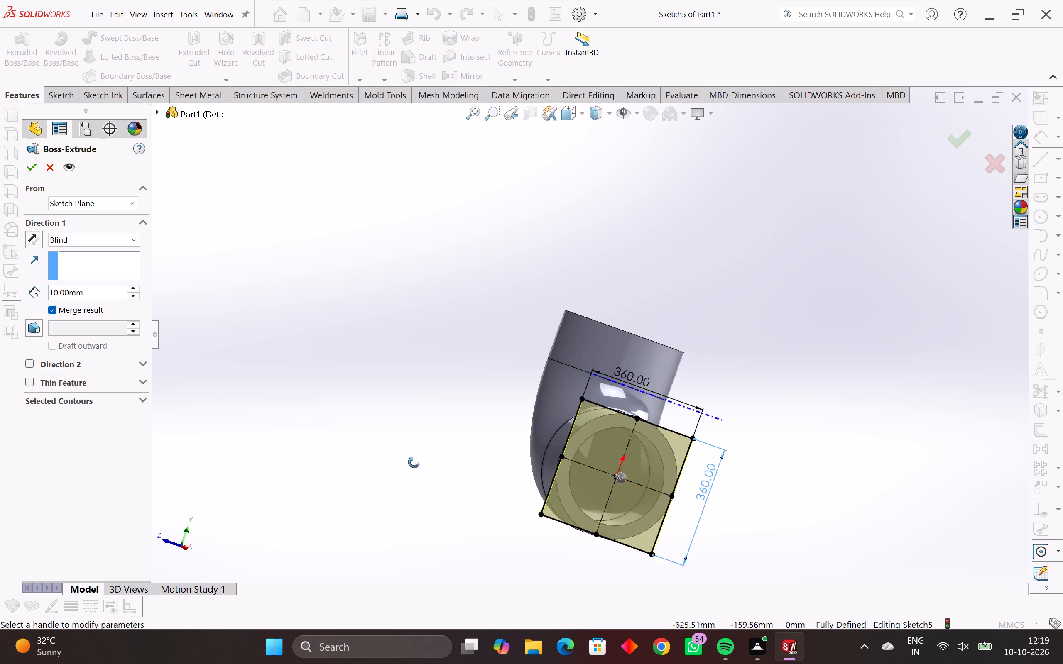
middle_click_drag(414, 462, 429, 468)
left_click_drag(86, 290, 29, 290)
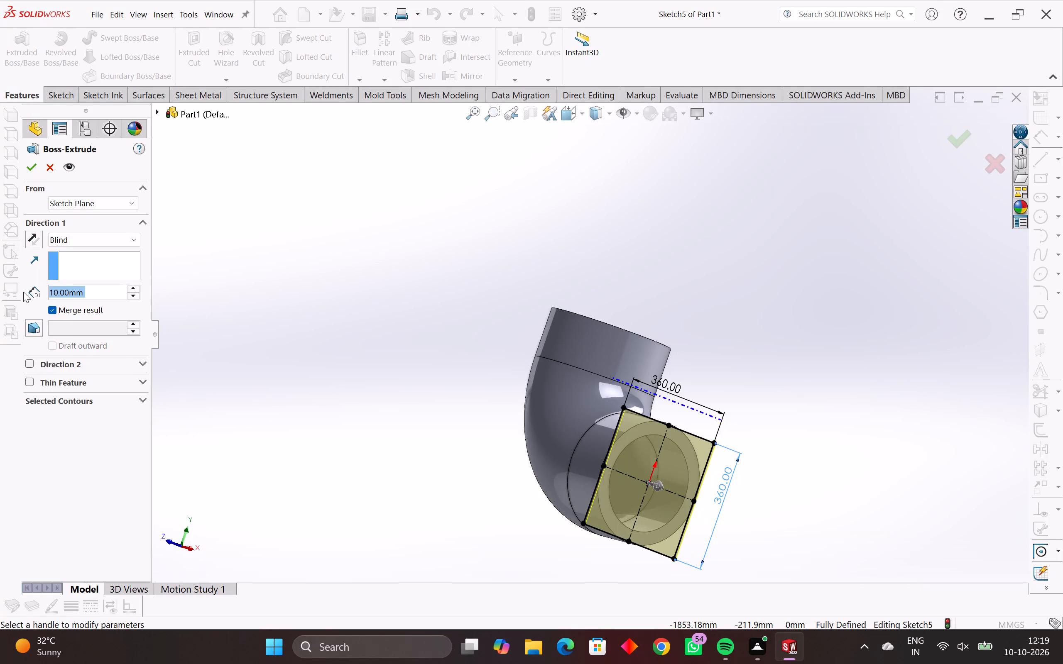
type("50")
key("Return")
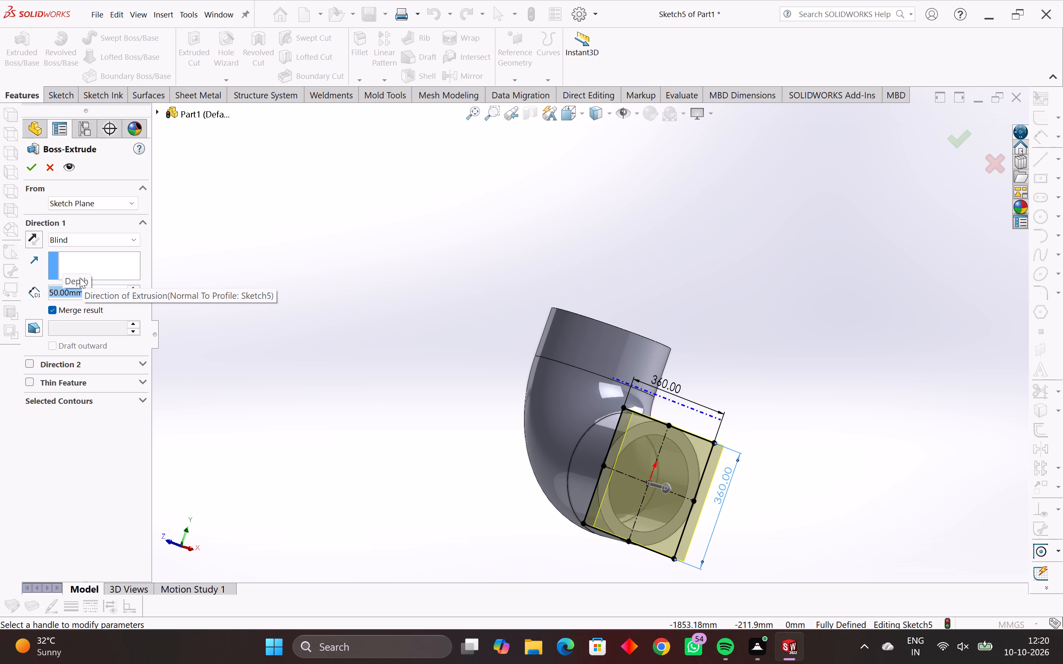
left_click(29, 243)
middle_click_drag(239, 356, 280, 428)
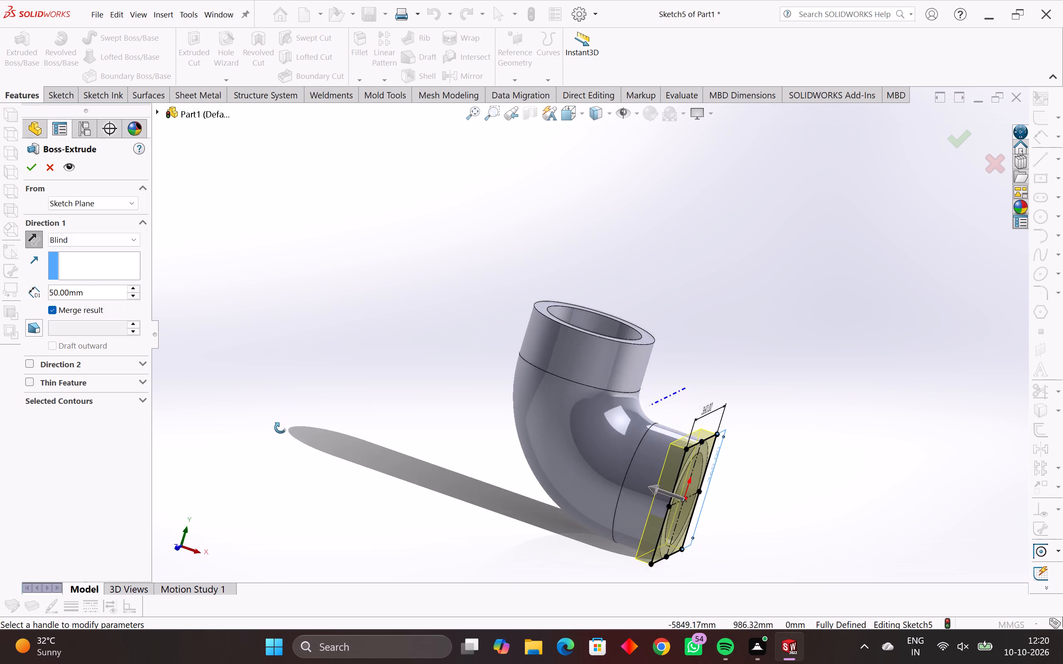
middle_click_drag(280, 428, 227, 427)
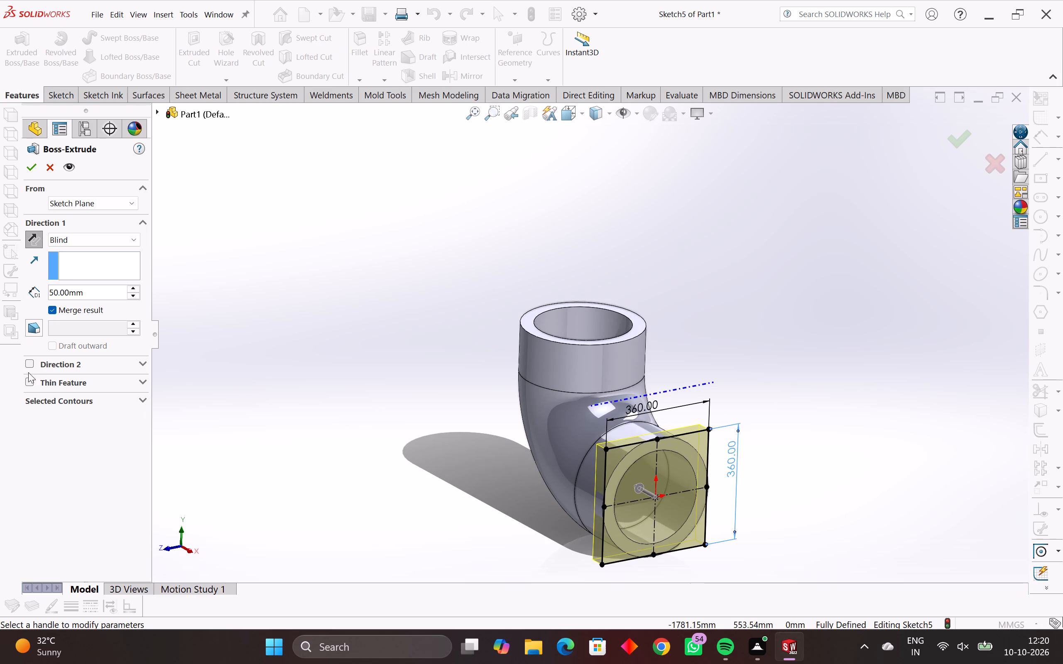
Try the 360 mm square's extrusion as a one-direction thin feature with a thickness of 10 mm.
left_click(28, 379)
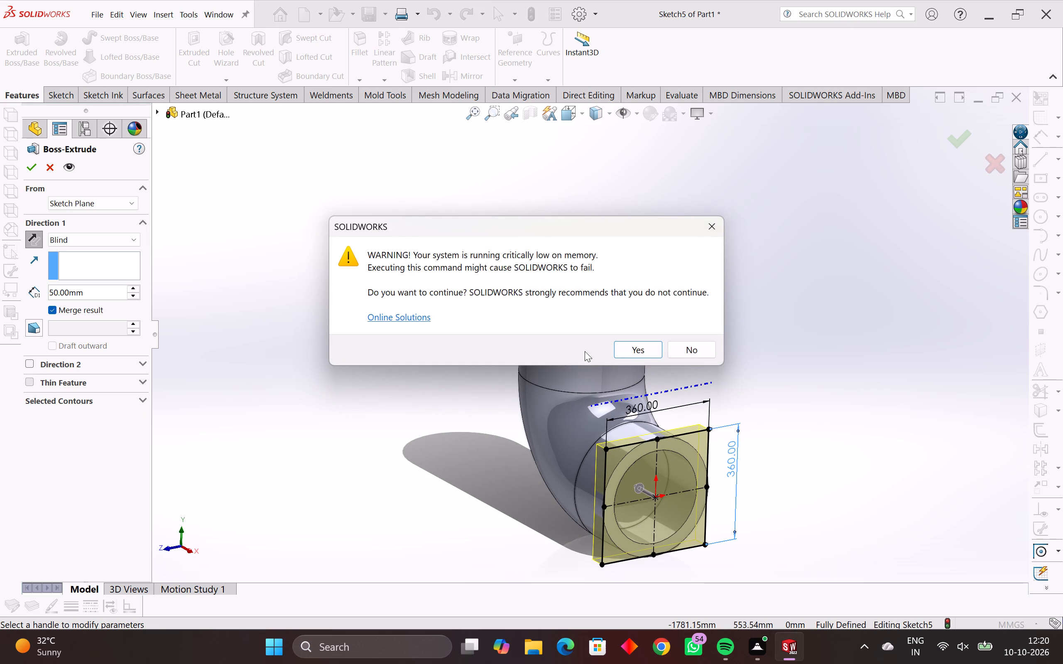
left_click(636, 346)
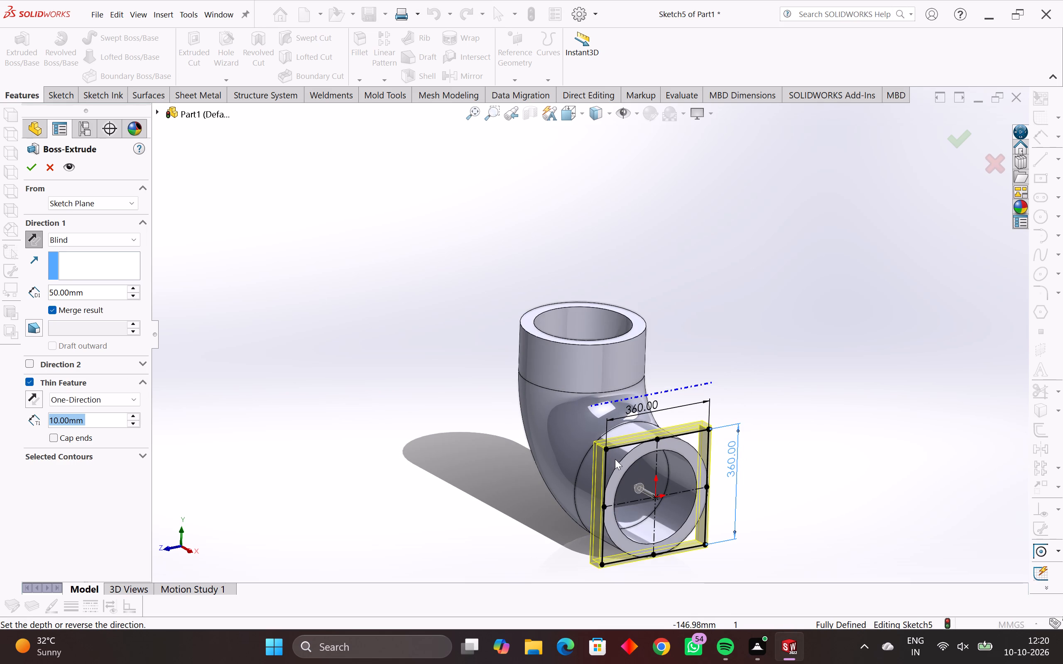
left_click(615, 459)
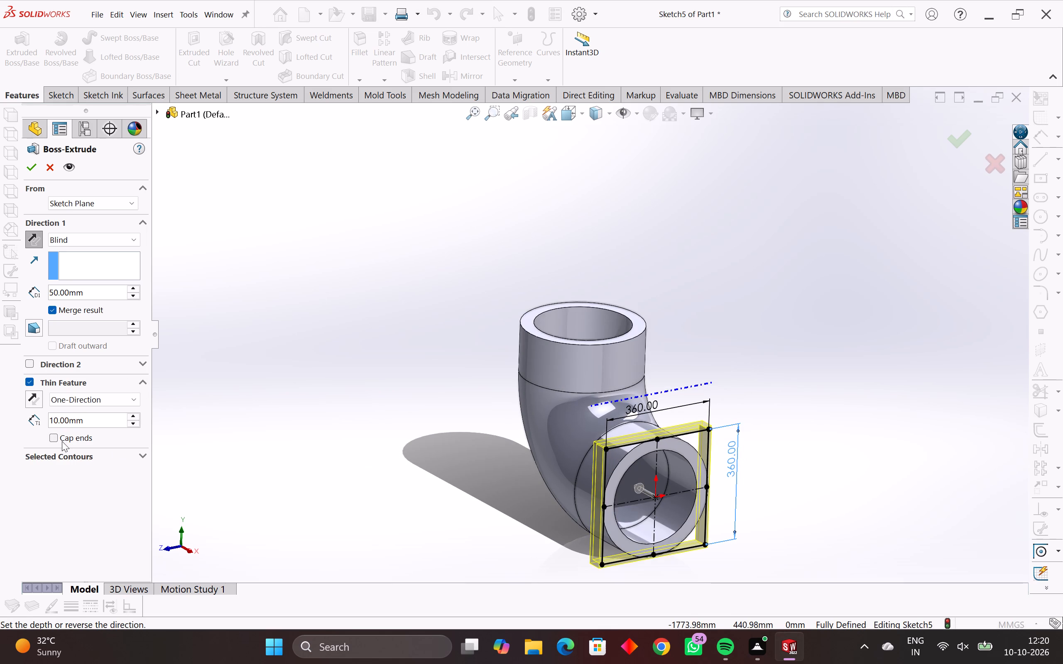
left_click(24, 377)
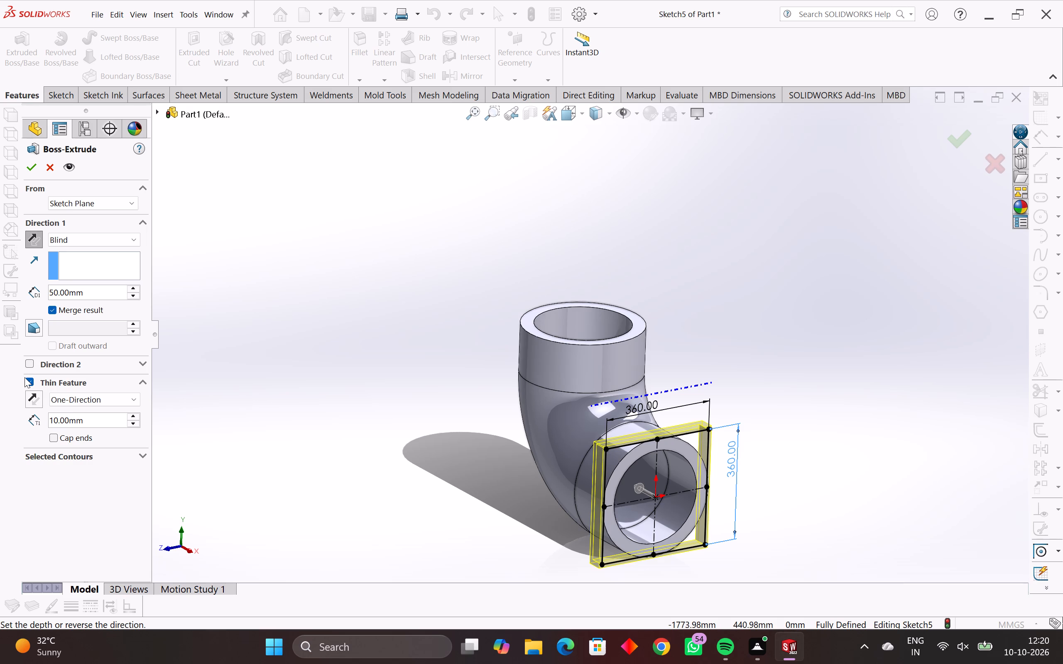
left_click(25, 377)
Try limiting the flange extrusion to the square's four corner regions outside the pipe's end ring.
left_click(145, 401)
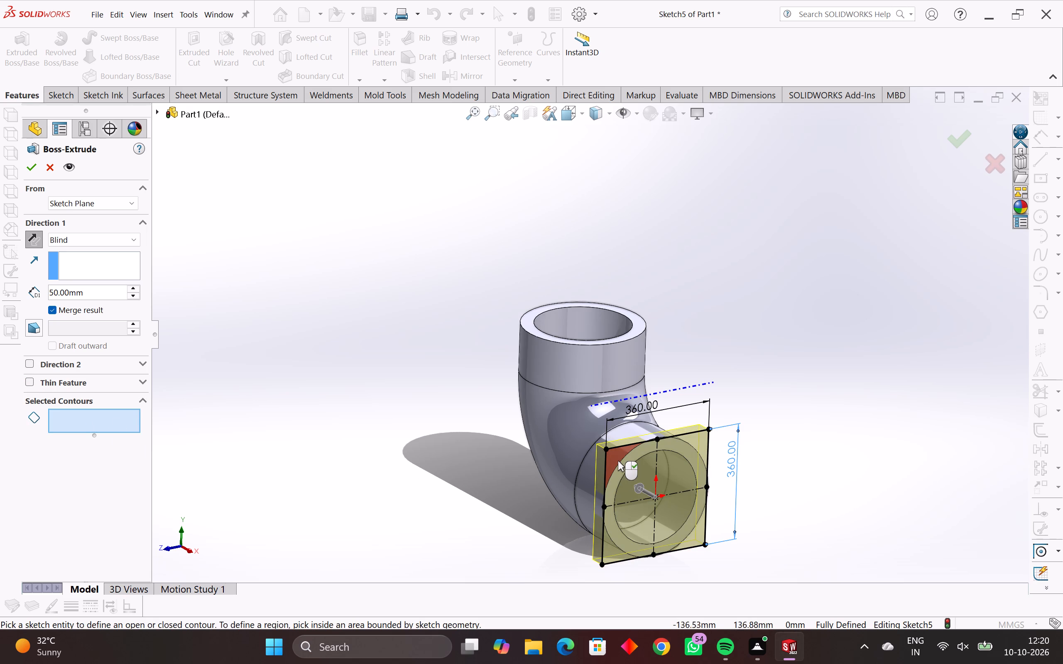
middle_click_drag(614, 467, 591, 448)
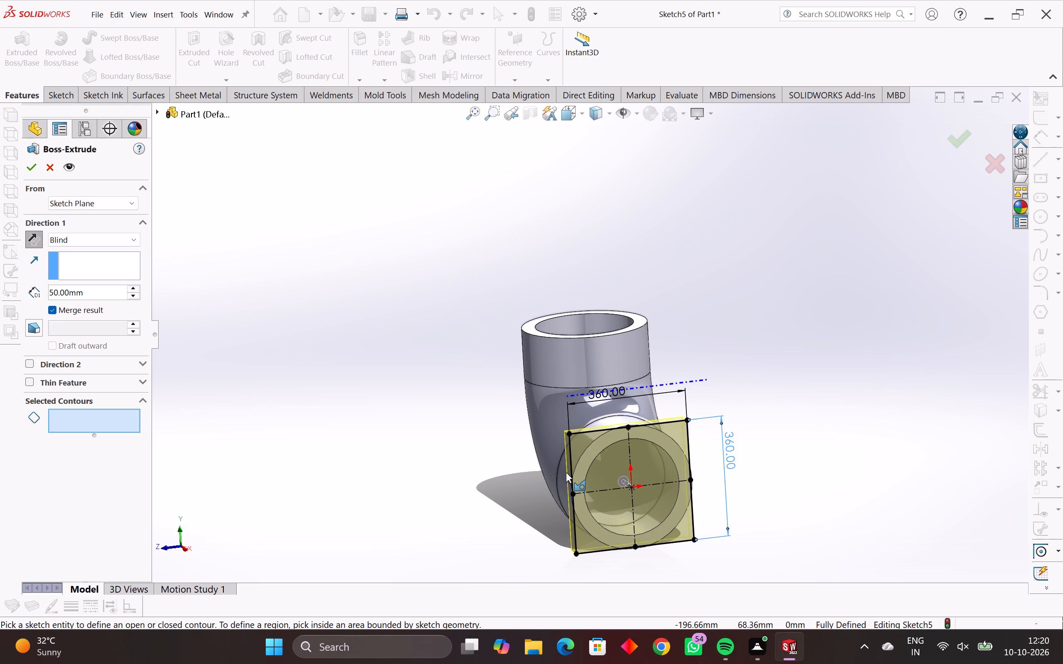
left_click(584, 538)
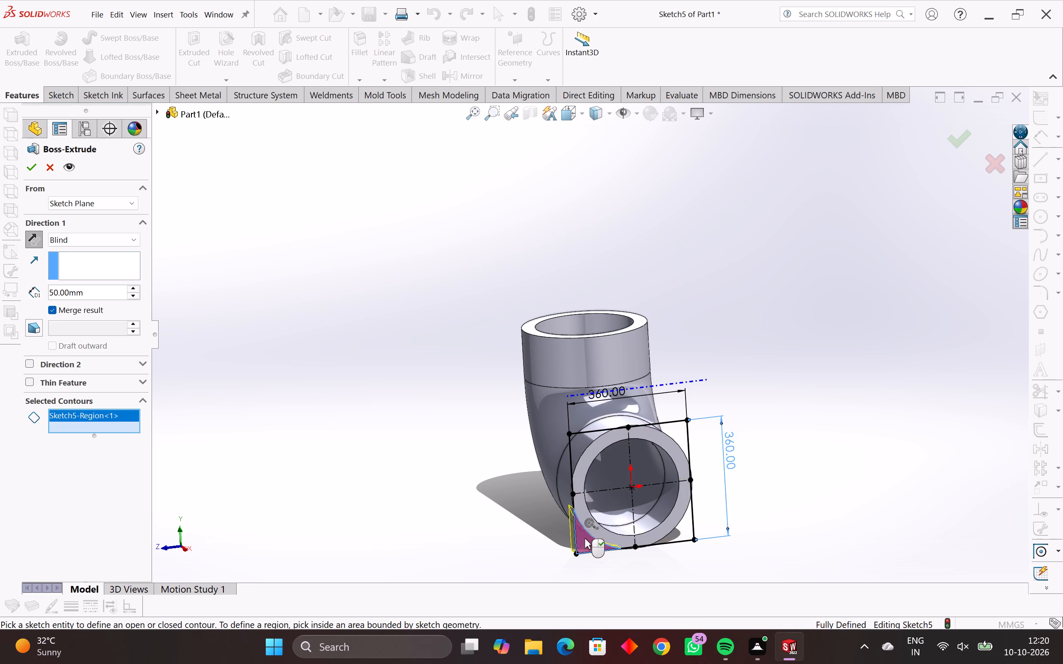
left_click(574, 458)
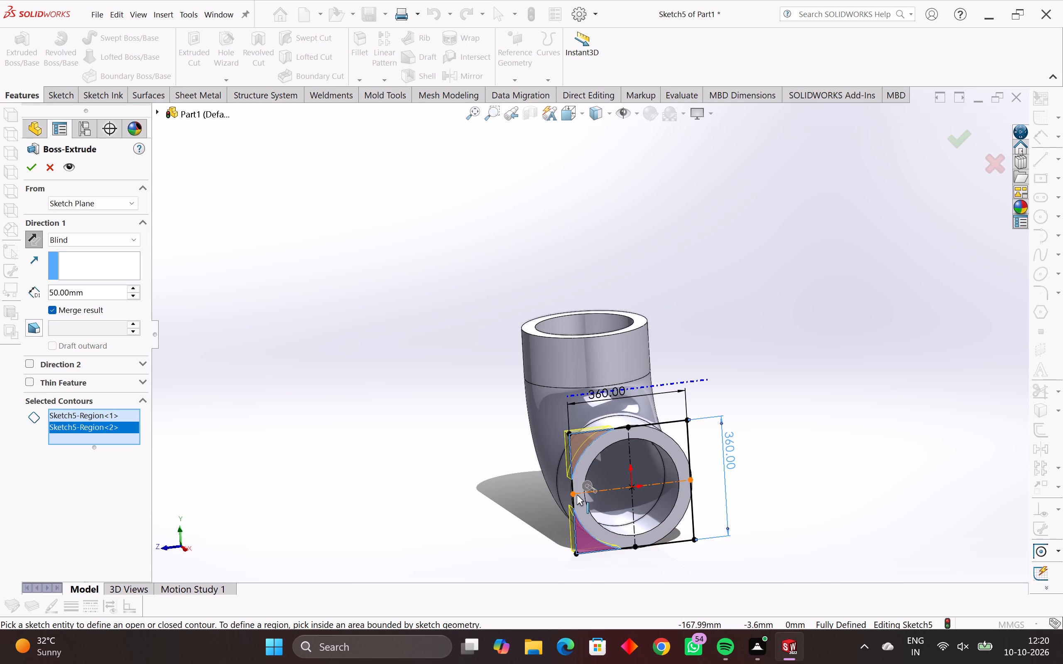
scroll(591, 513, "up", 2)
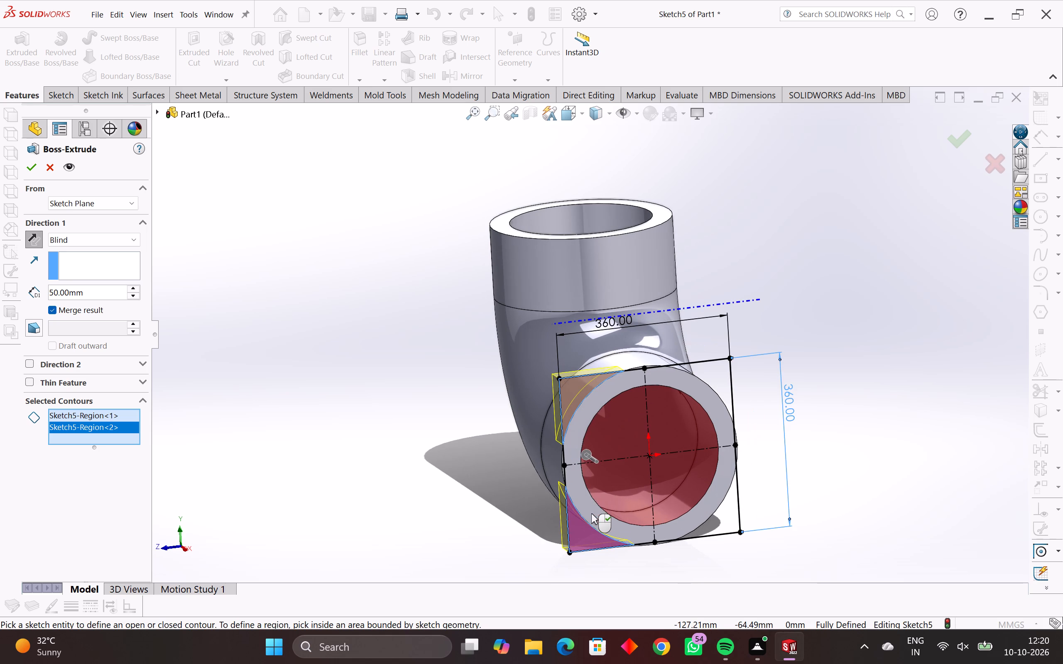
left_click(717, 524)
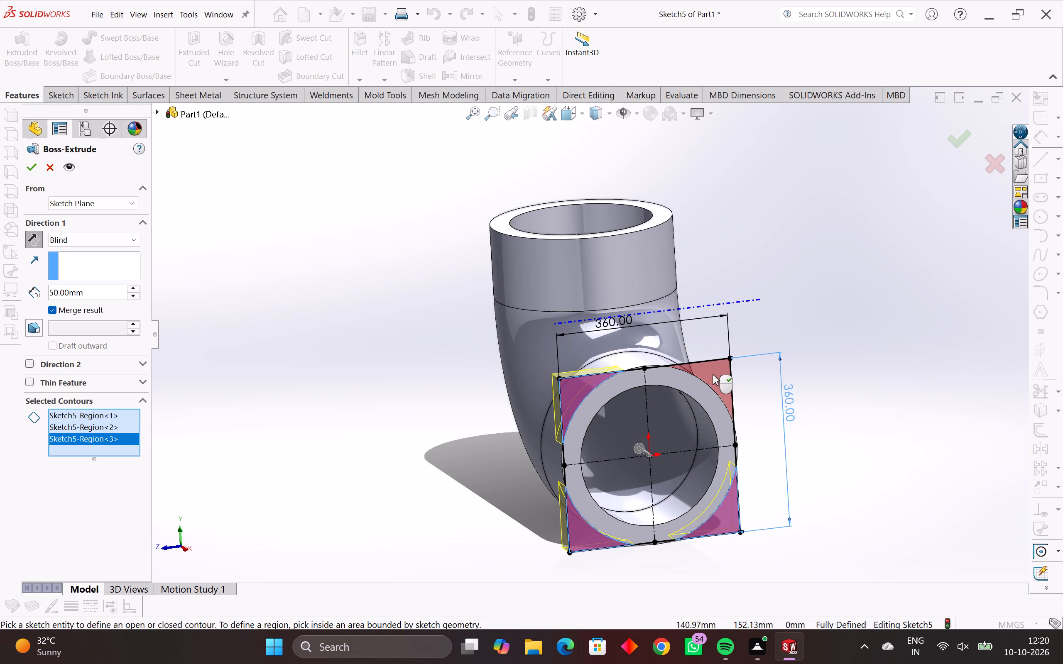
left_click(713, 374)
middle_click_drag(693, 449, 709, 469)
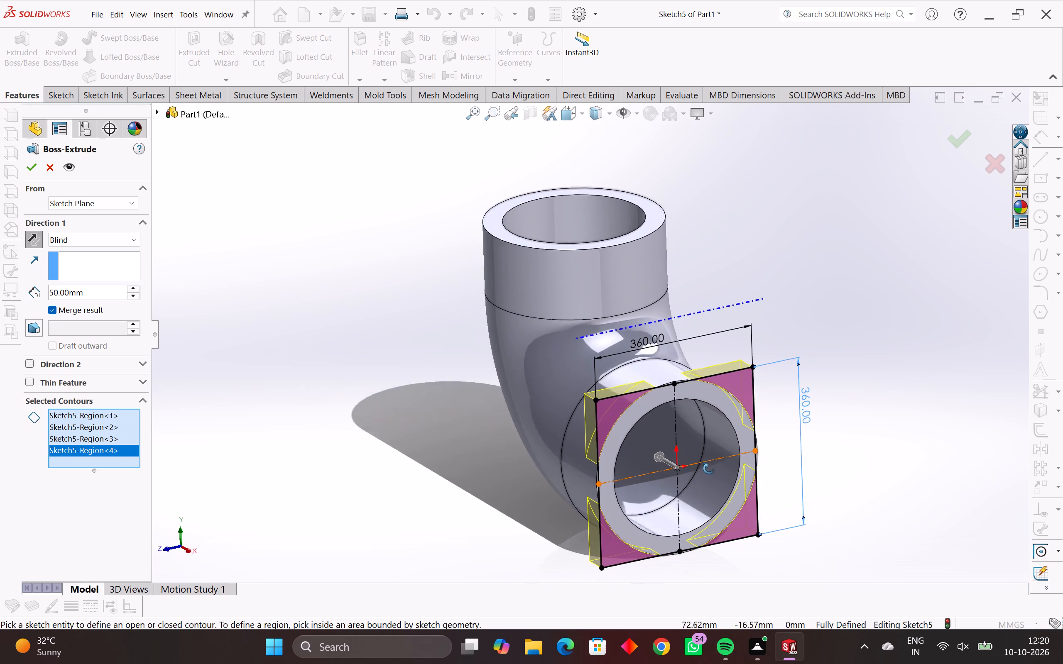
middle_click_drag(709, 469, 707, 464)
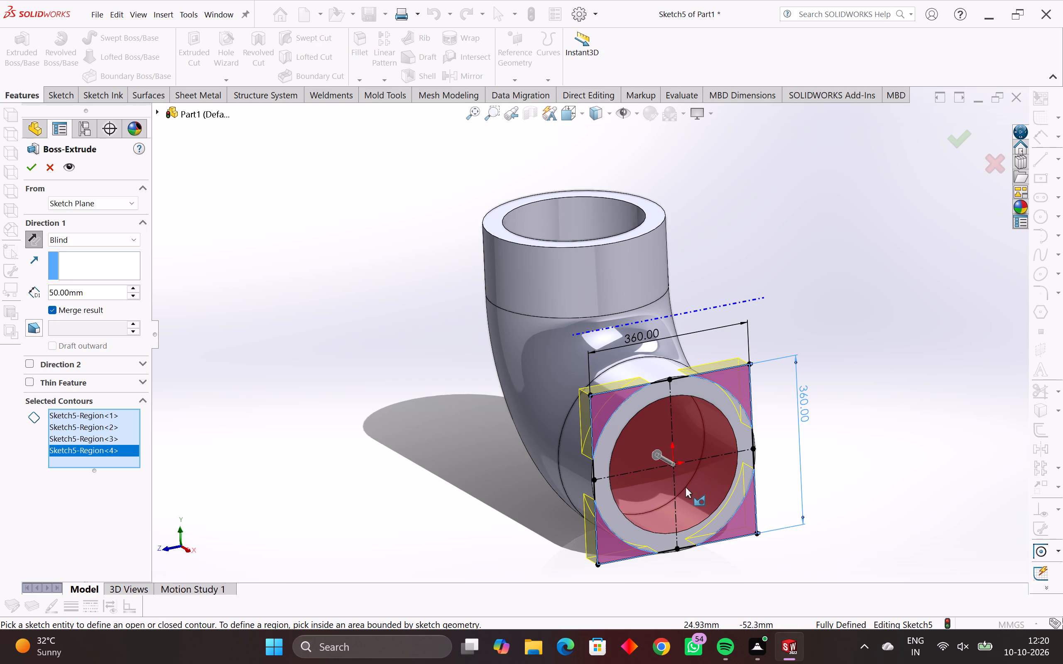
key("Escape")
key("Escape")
Undo the last value change to the flange rectangle's height dimension.
key("ctrl+z")
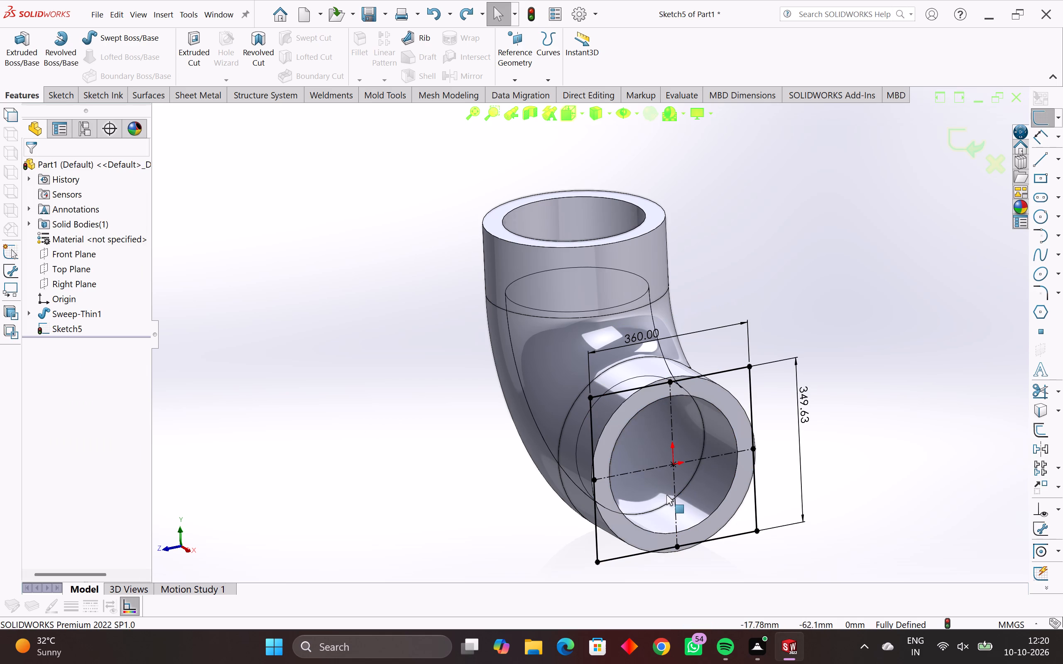
key("Escape")
key("Escape")
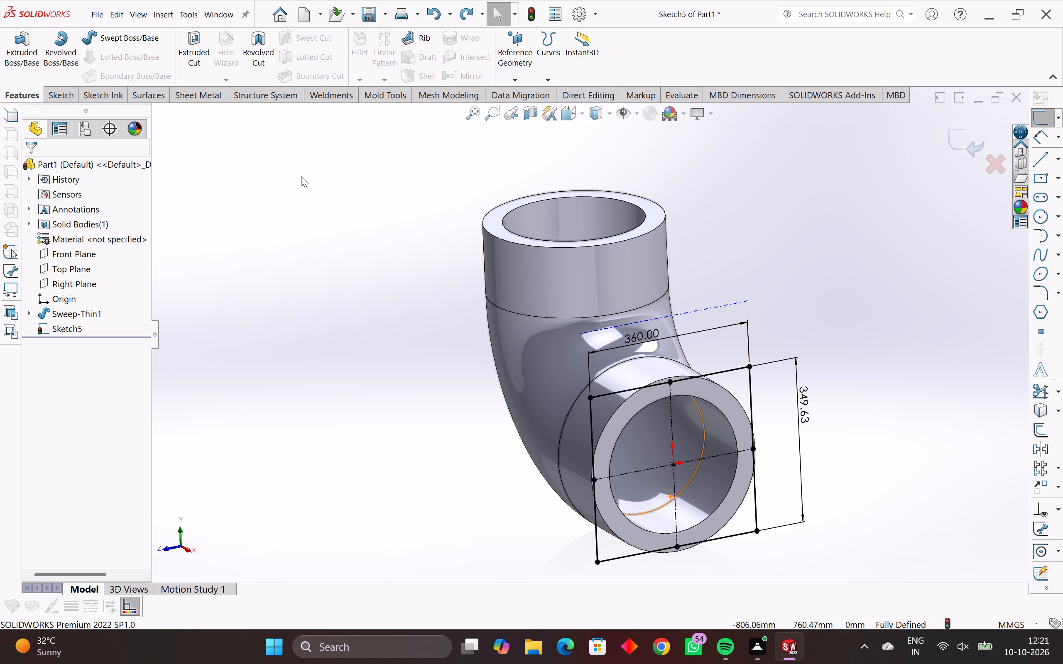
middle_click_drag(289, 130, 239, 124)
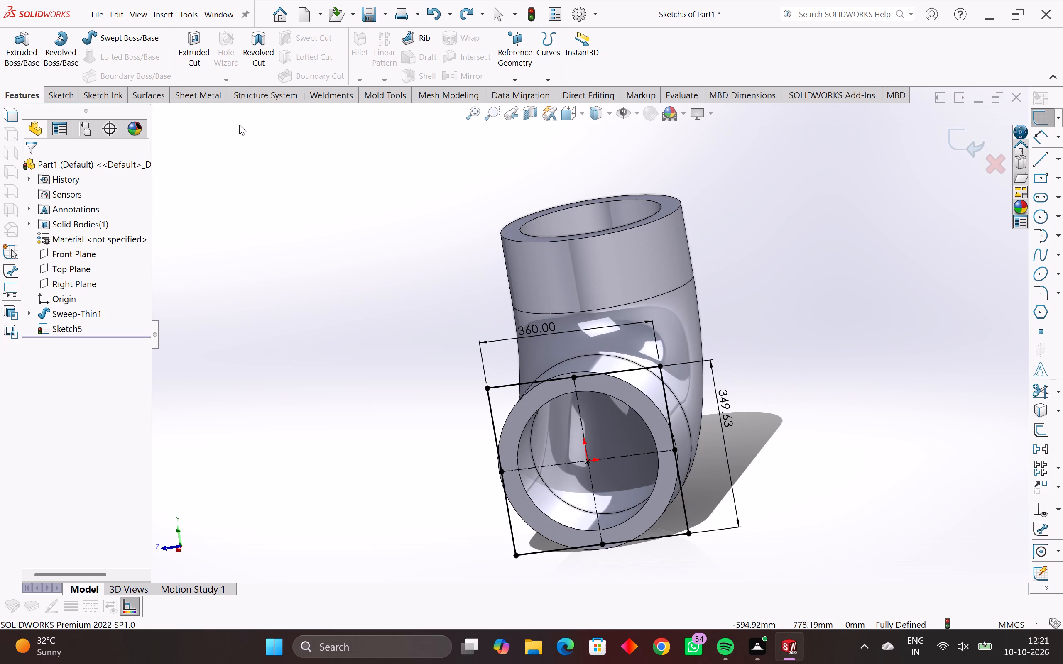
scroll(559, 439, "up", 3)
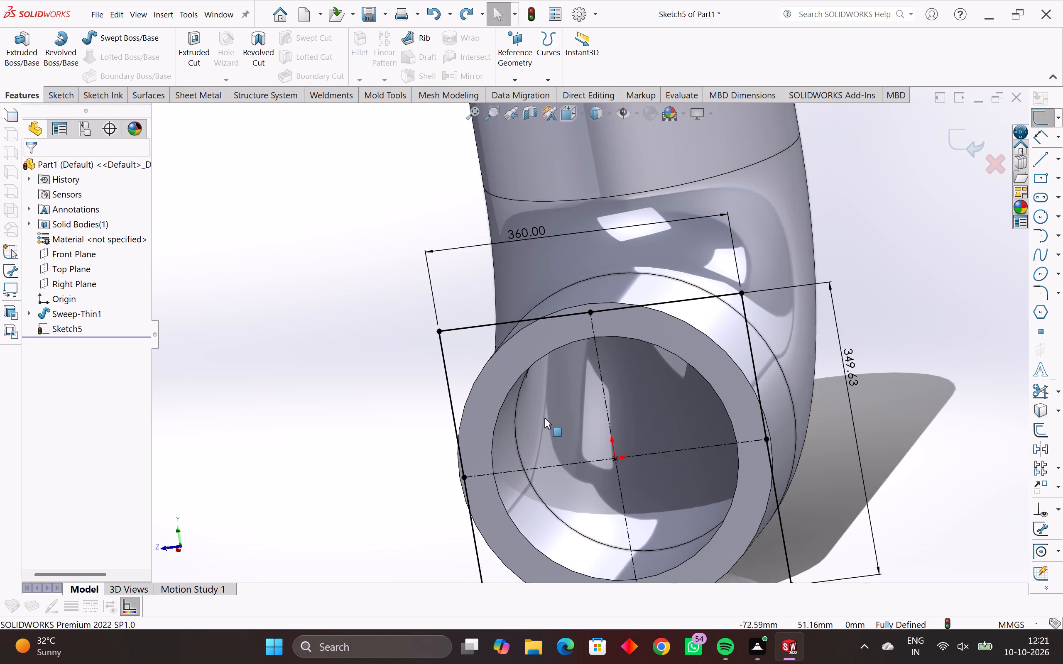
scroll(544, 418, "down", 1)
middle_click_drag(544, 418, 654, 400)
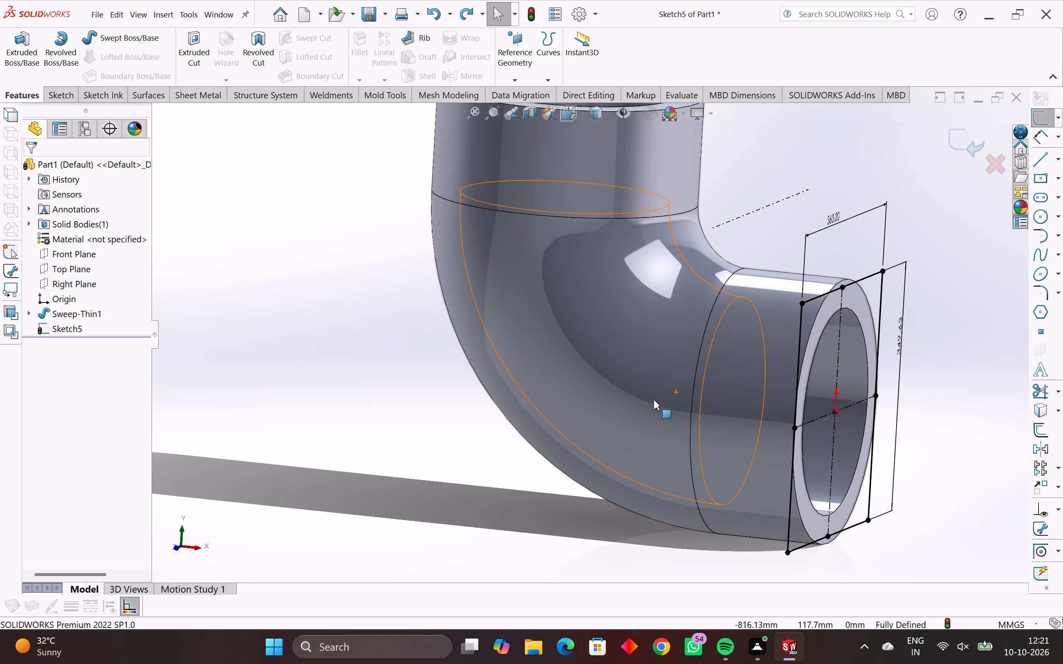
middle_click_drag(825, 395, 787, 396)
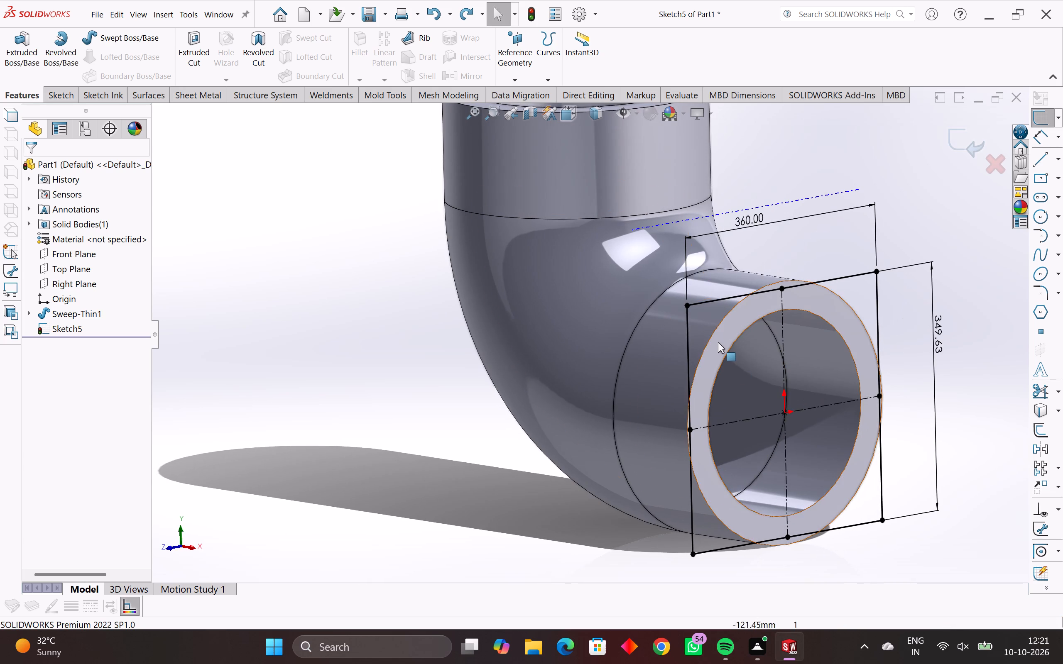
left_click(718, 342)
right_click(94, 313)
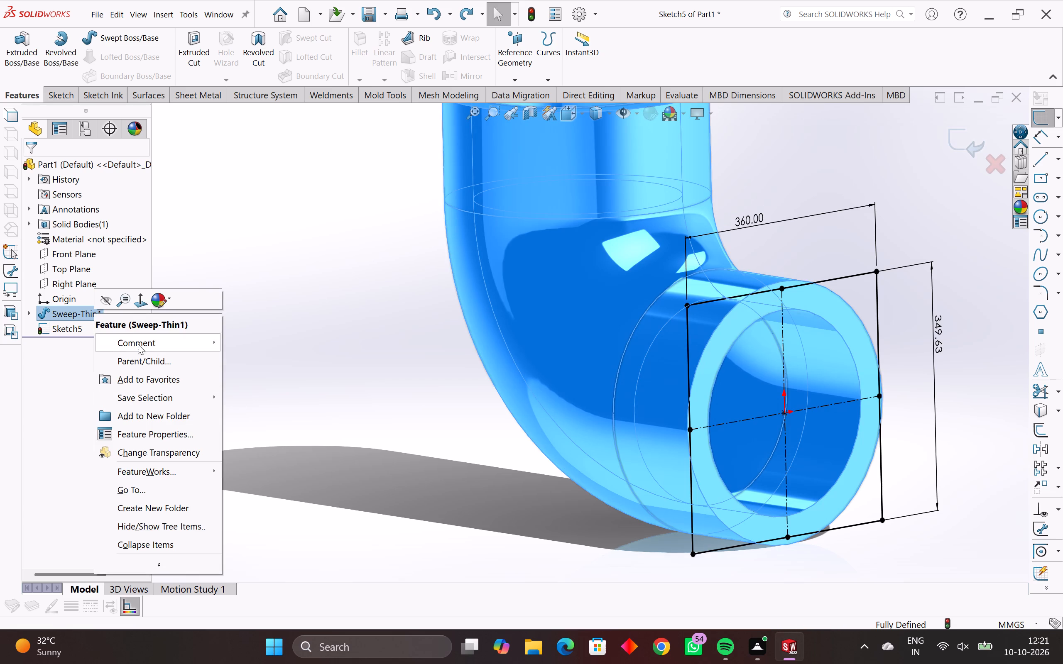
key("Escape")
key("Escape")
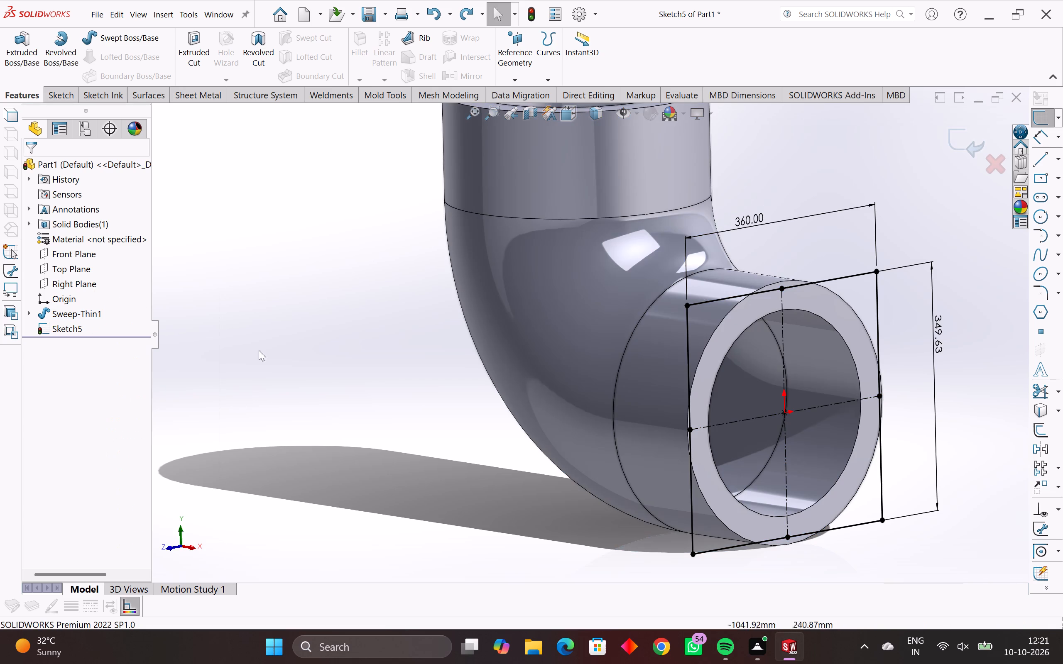
Undo the remaining dimensioning of the flange rectangle on the pipe's end face.
key("ctrl+z")
key("ctrl+z")
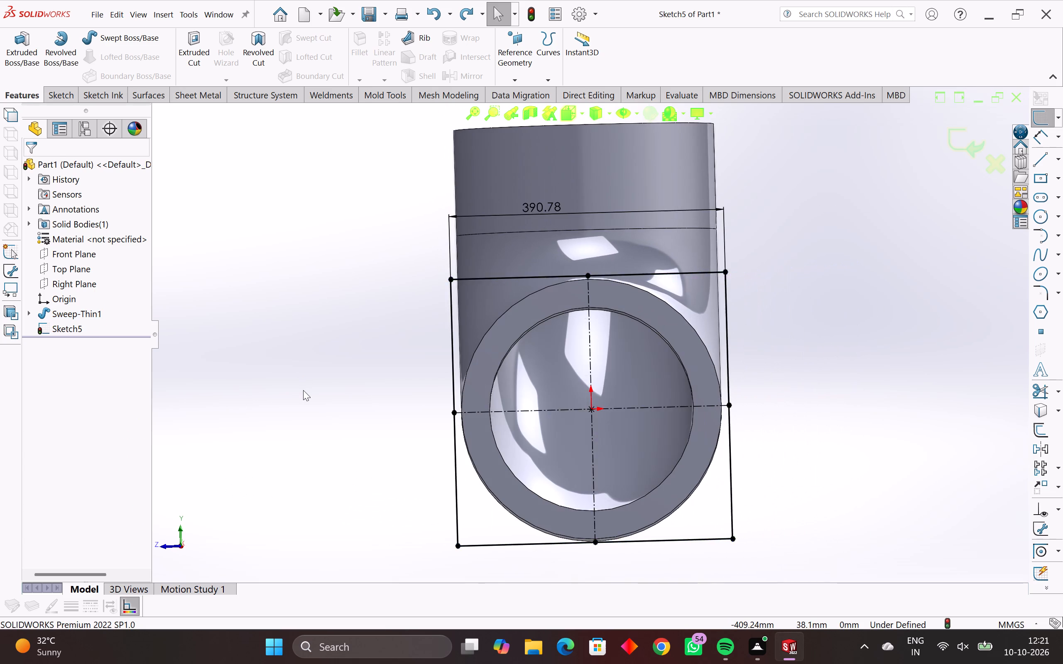
key("ctrl+z")
middle_click_drag(349, 387, 363, 396)
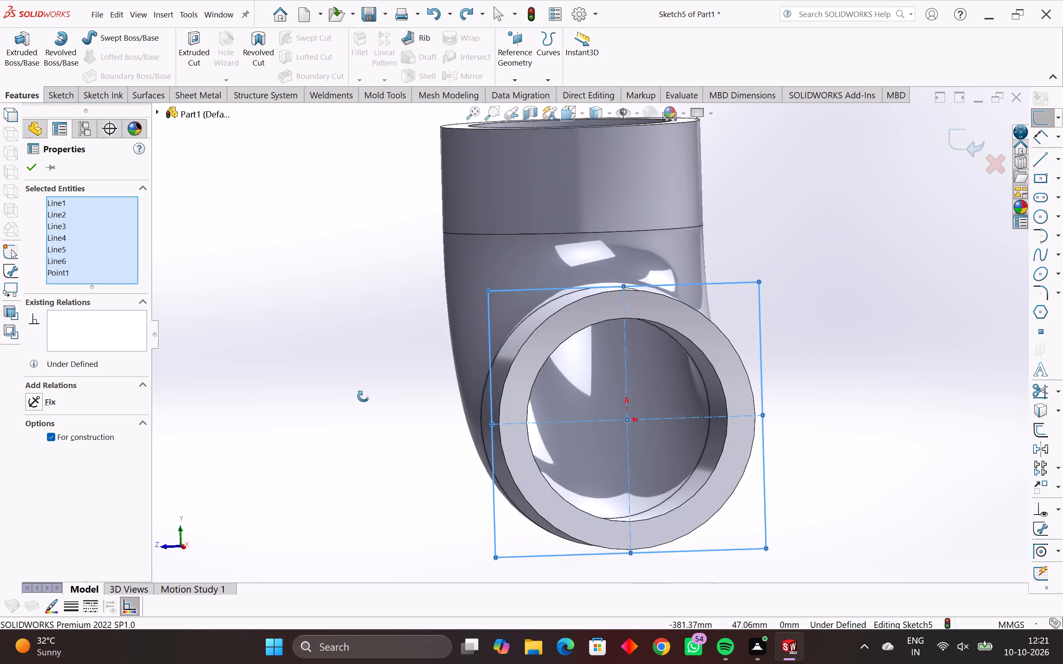
middle_click_drag(363, 396, 358, 391)
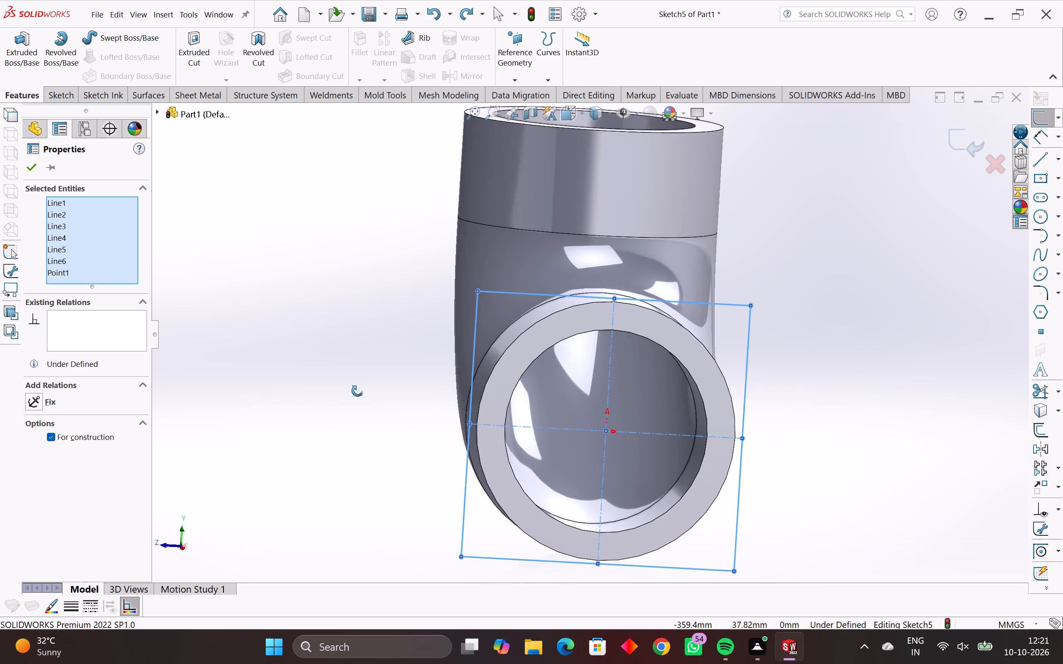
middle_click_drag(358, 391, 356, 391)
key("Escape")
key("Escape")
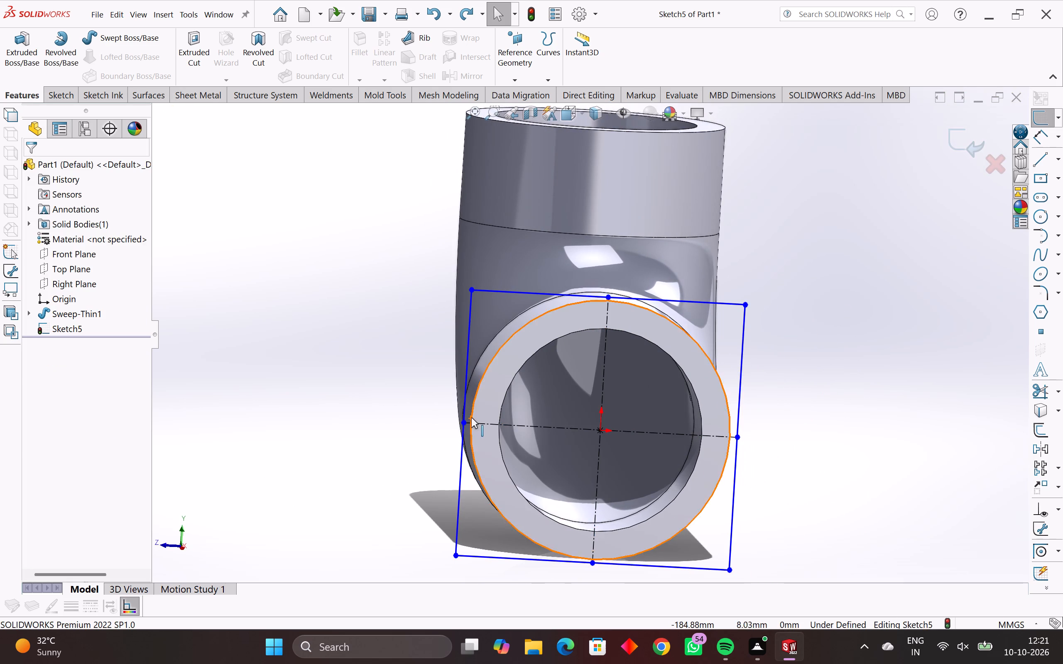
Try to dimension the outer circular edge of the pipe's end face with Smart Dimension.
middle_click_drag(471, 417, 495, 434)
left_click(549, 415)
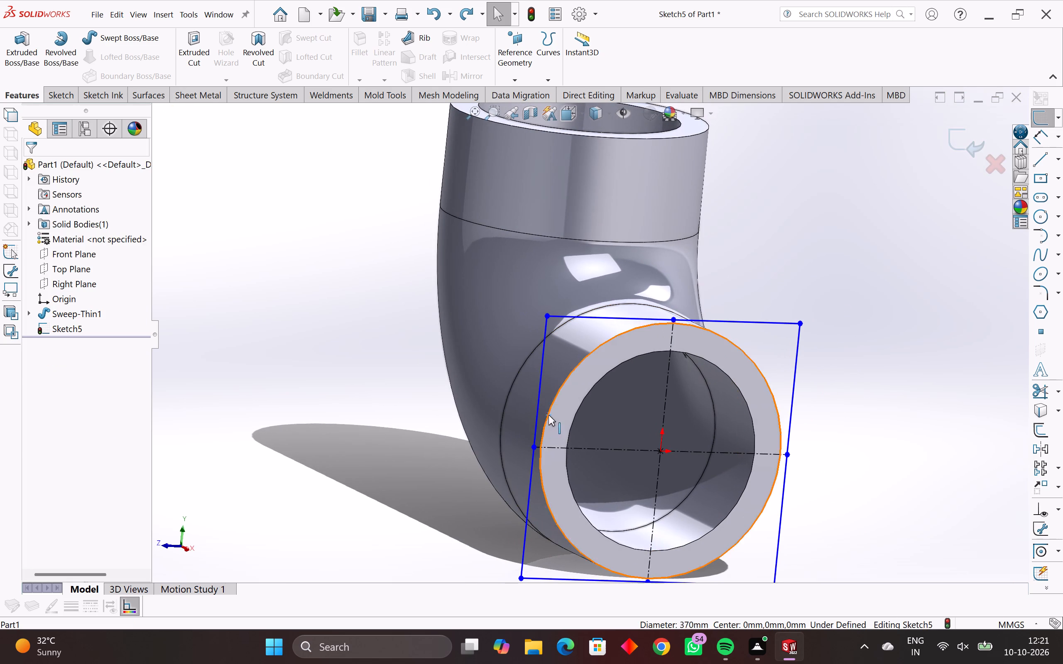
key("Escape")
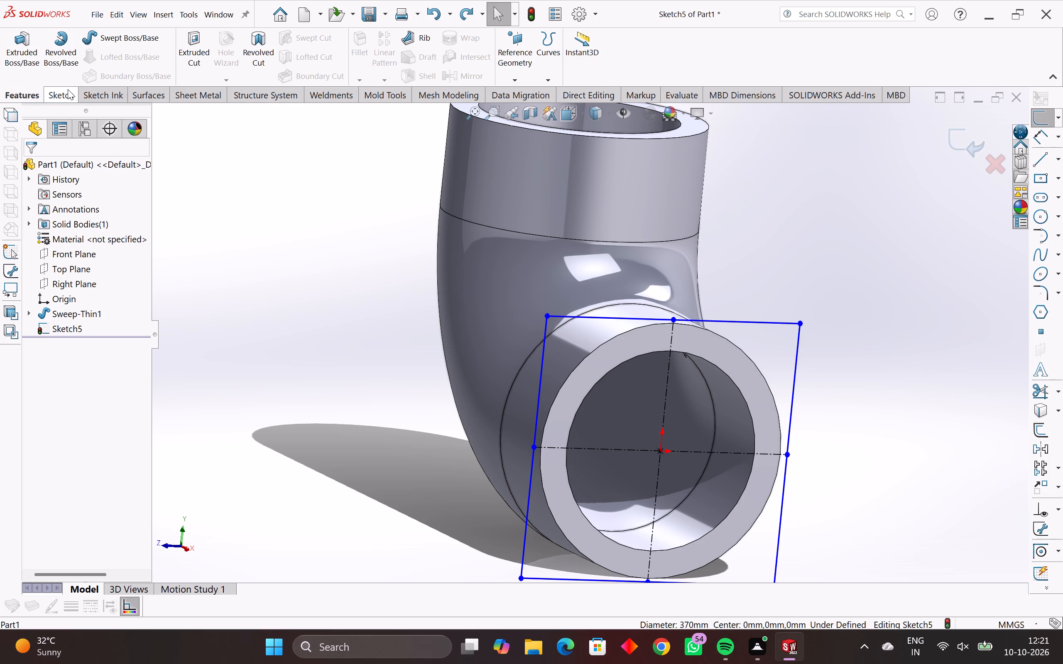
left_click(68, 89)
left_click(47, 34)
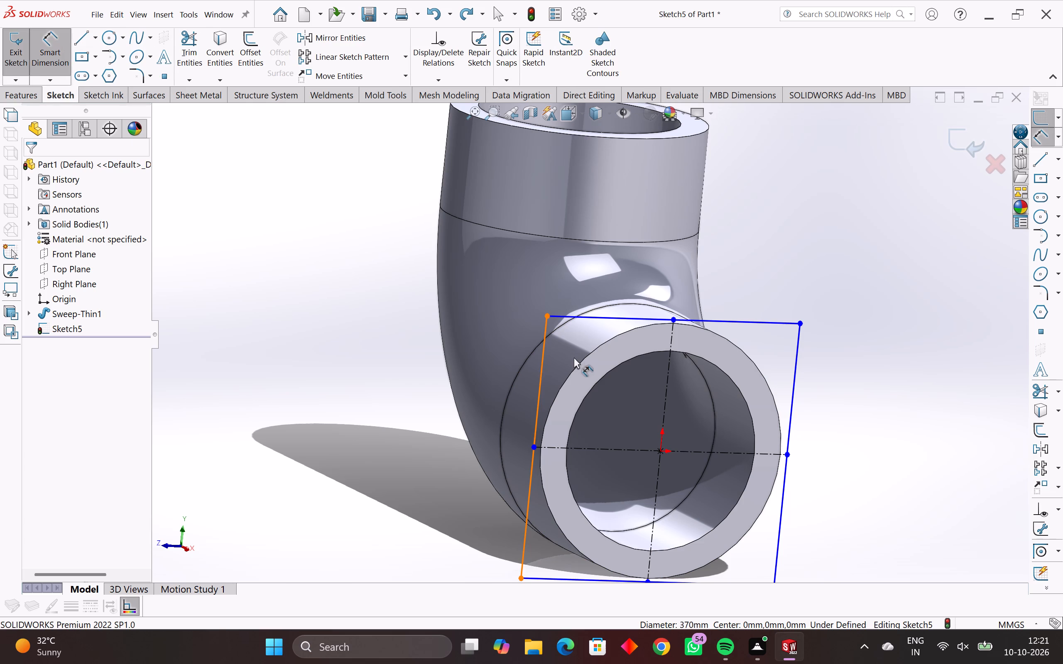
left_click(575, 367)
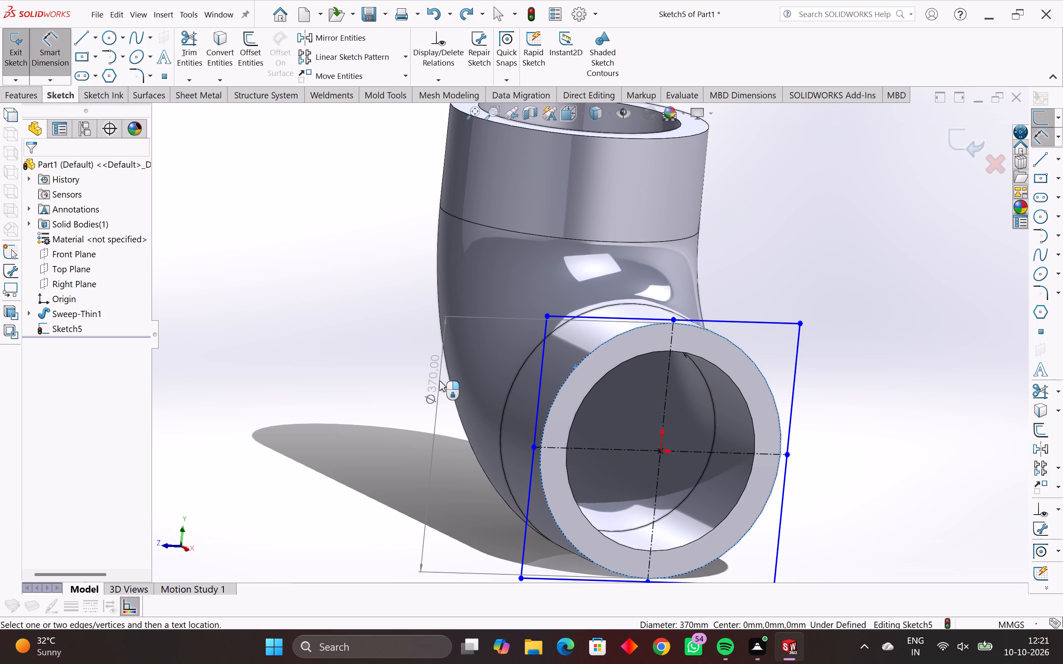
Undo back past the flange rectangle sketch and the thin sweep to editing the 290 mm circle's sketch.
key("ctrl+z")
key("ctrl+z")
key("ctrl+z")
key("ctrl+z")
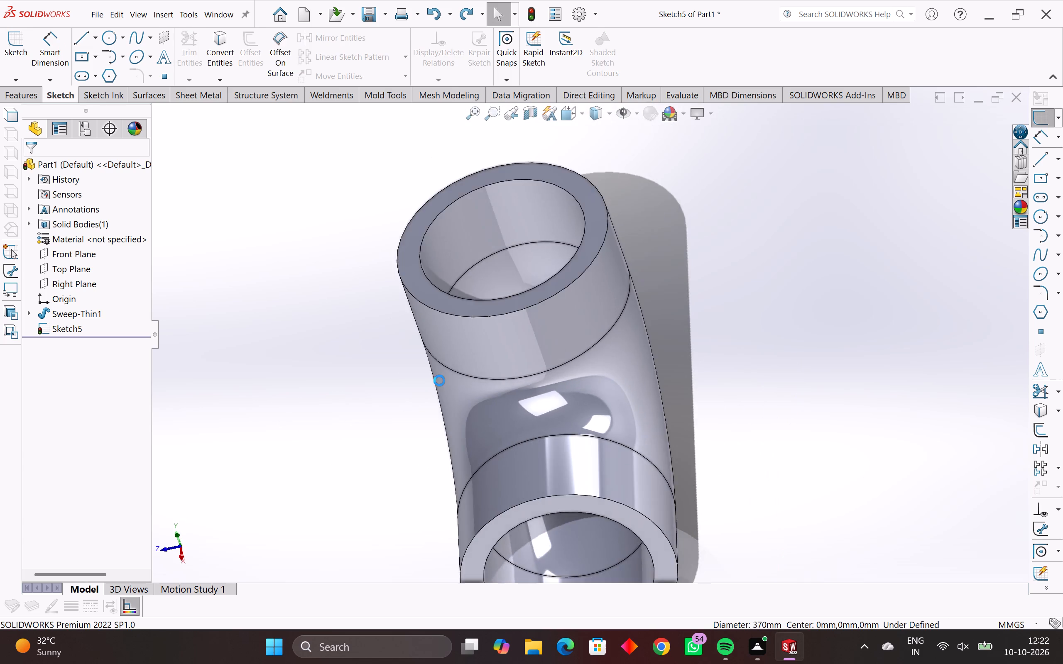
key("Escape")
key("grave")
key("Escape")
key("Escape")
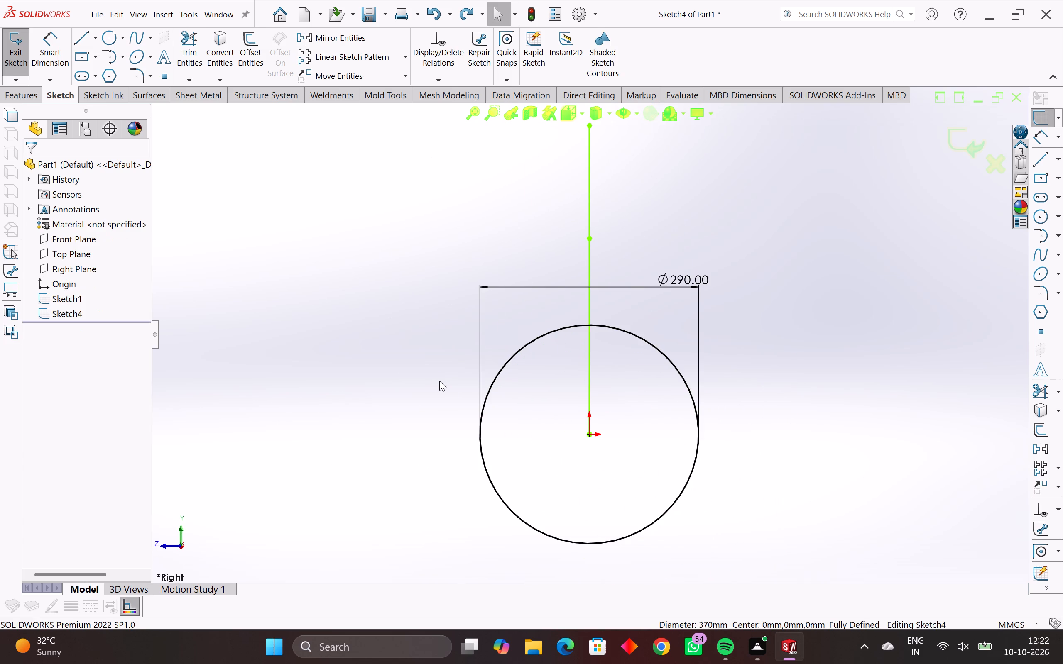
Delete the circle's 290 mm diameter dimension.
left_click(688, 281)
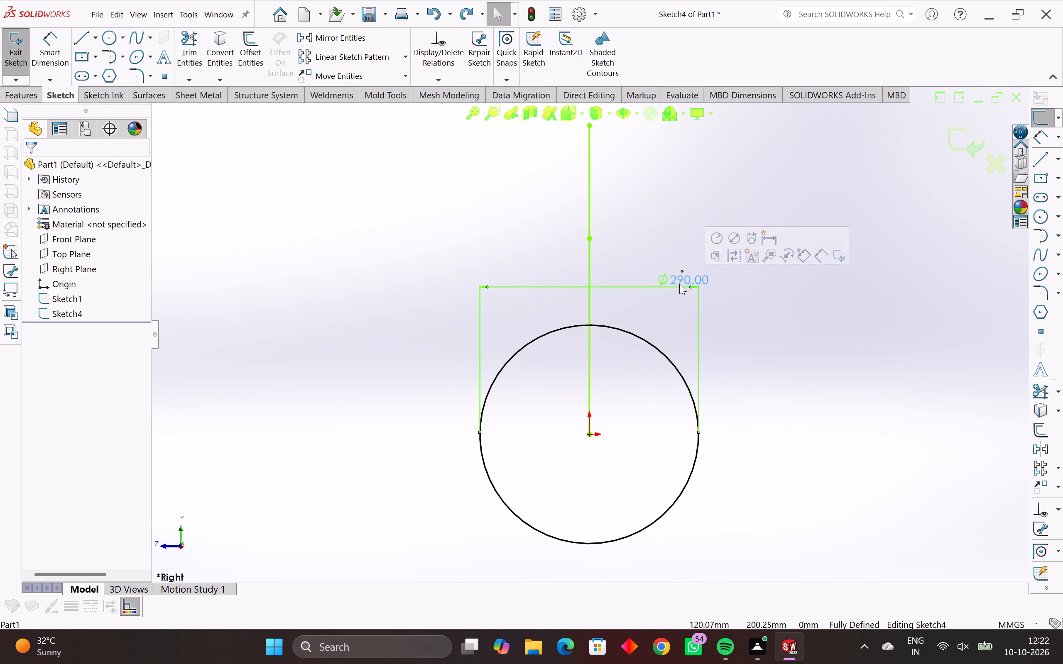
key("Delete")
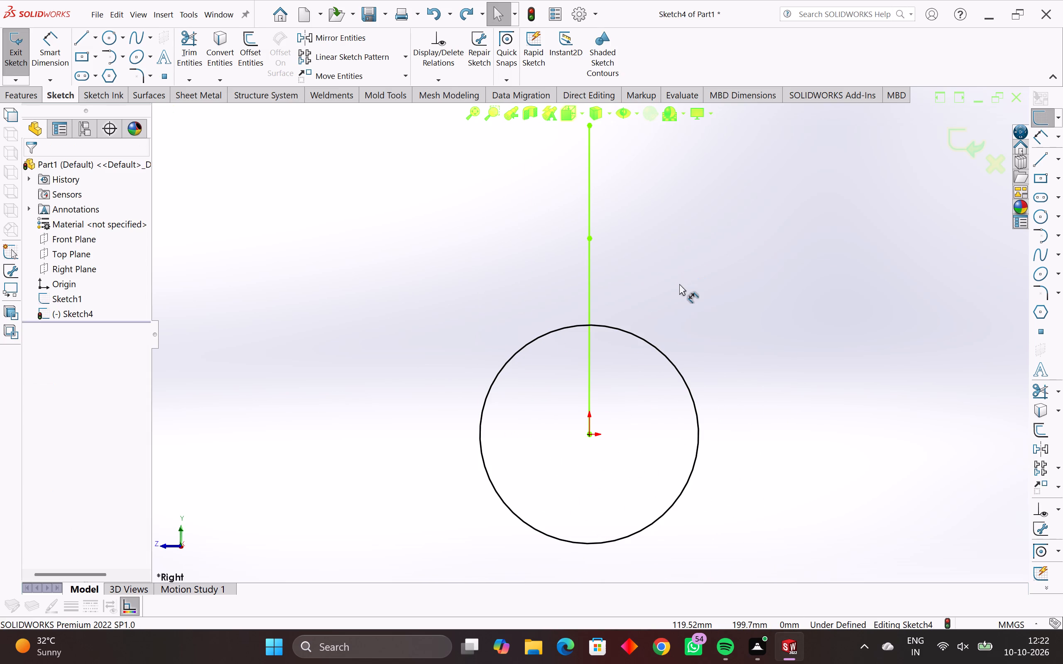
Dimension the sweep profile circle's diameter with Smart Dimension and accept 290 mm.
left_click(55, 42)
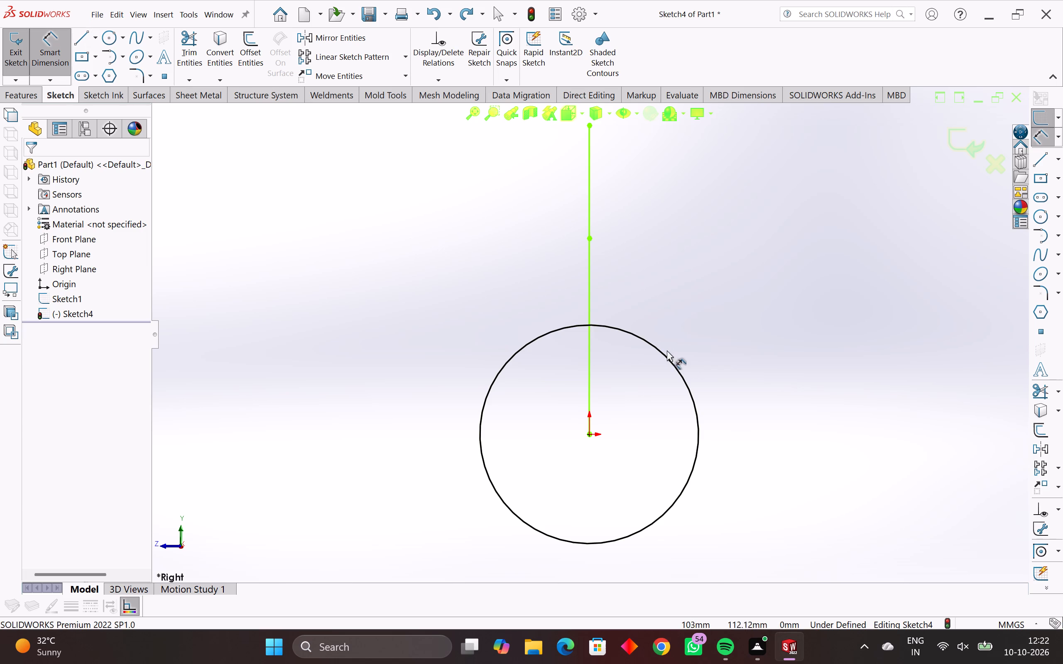
left_click(667, 356)
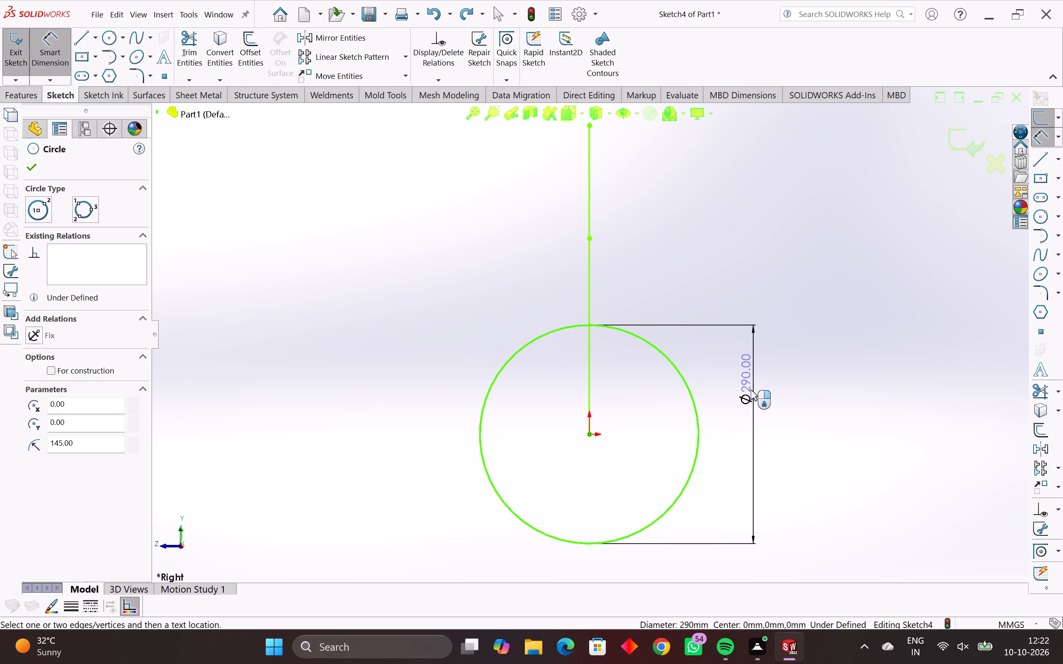
left_click(750, 392)
left_click_drag(732, 410, 668, 417)
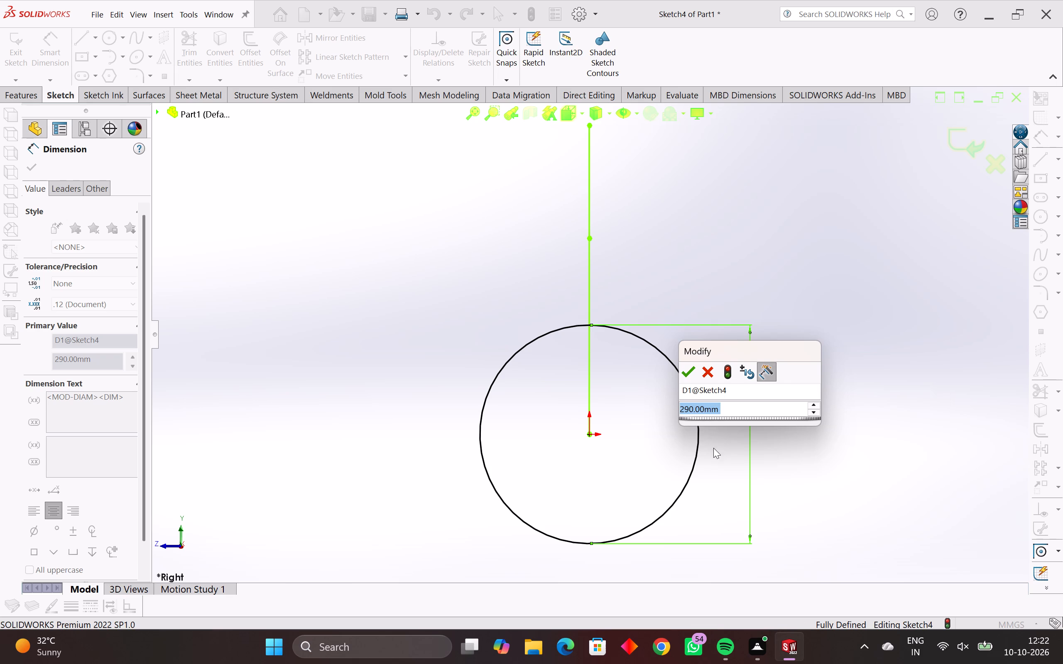
left_click(684, 376)
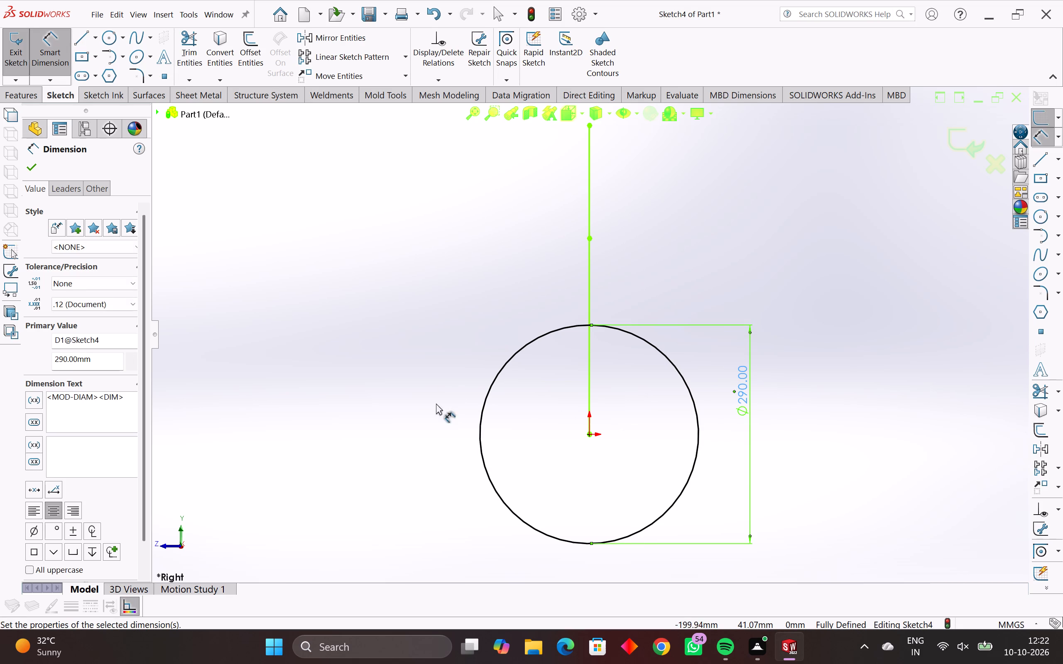
middle_click_drag(424, 403, 477, 440)
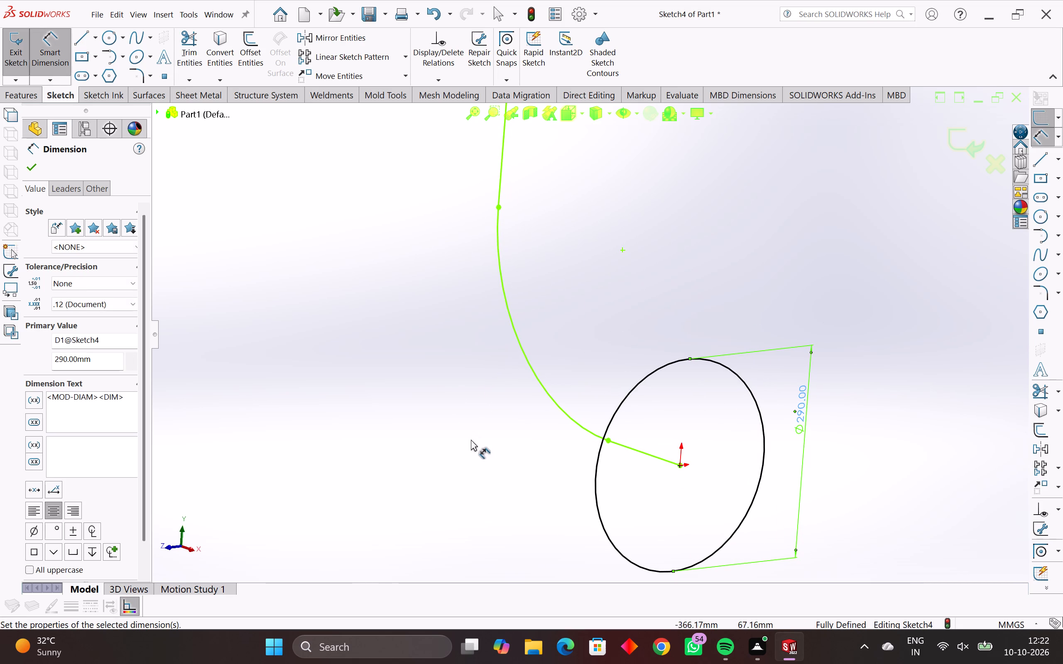
key("Escape")
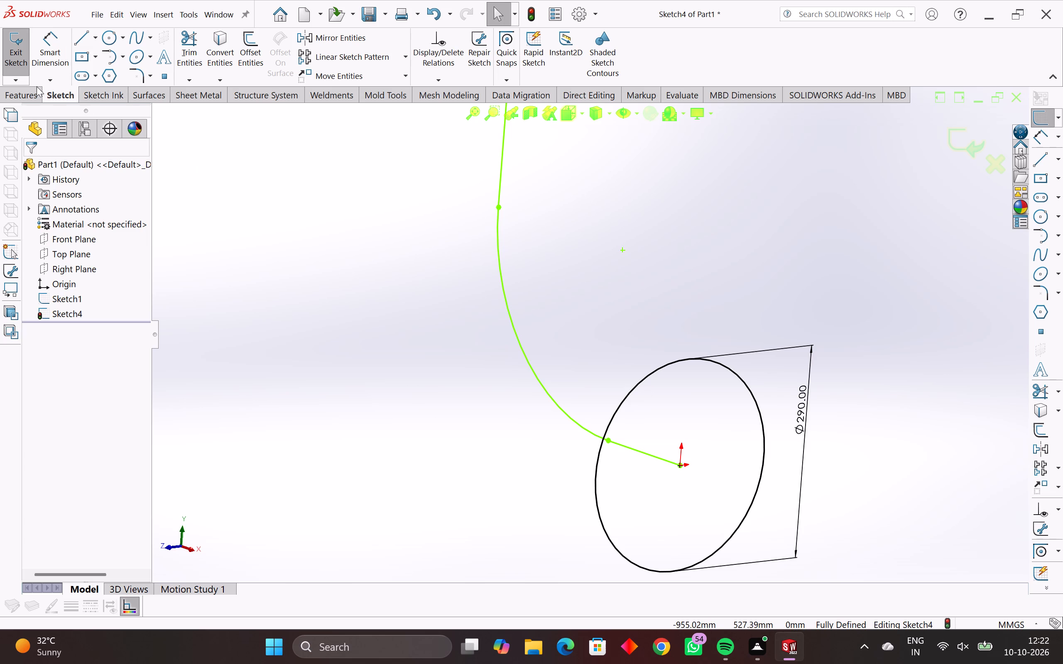
Sweep the 290 mm circle along the elbow path as a one-direction thin feature, 40 mm thick and reversed inward.
left_click(25, 92)
left_click(95, 34)
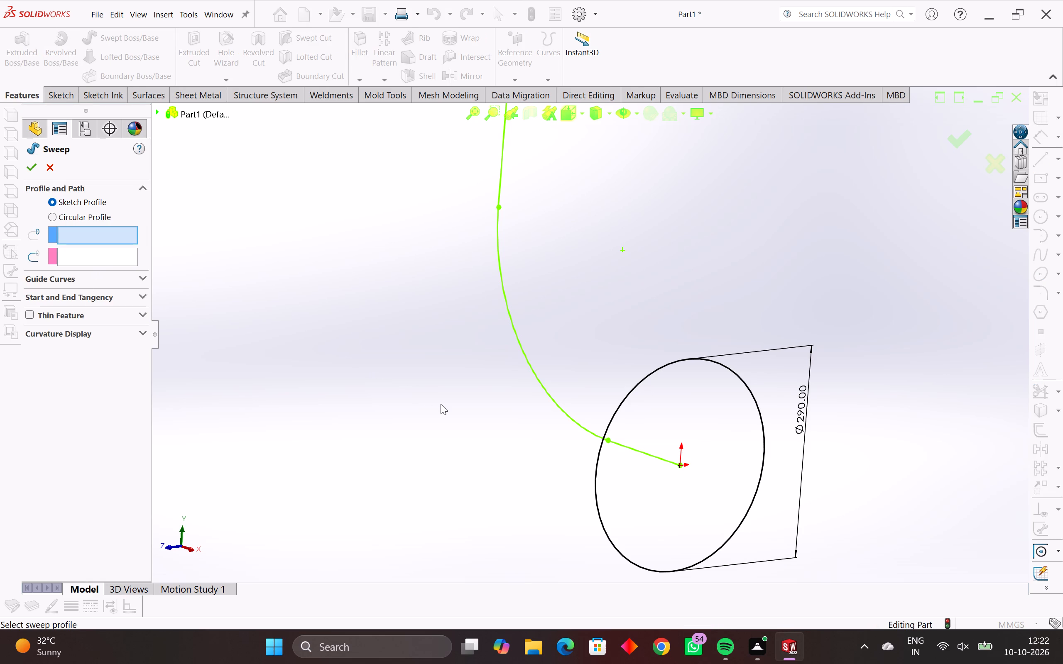
left_click(594, 486, "ctrl")
left_click(103, 258)
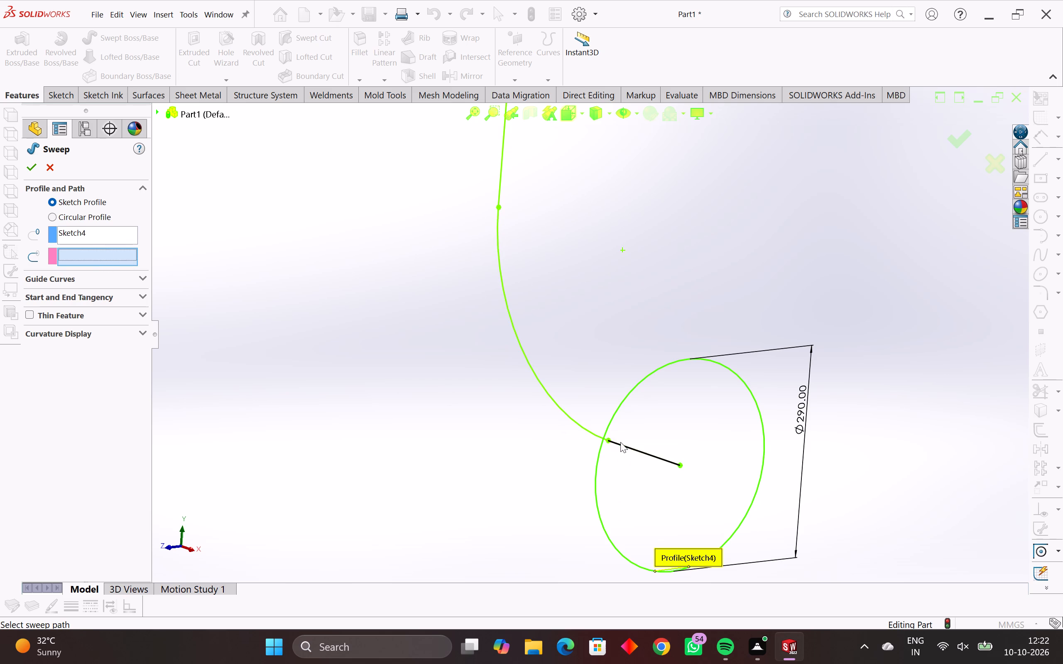
left_click(588, 430, "ctrl")
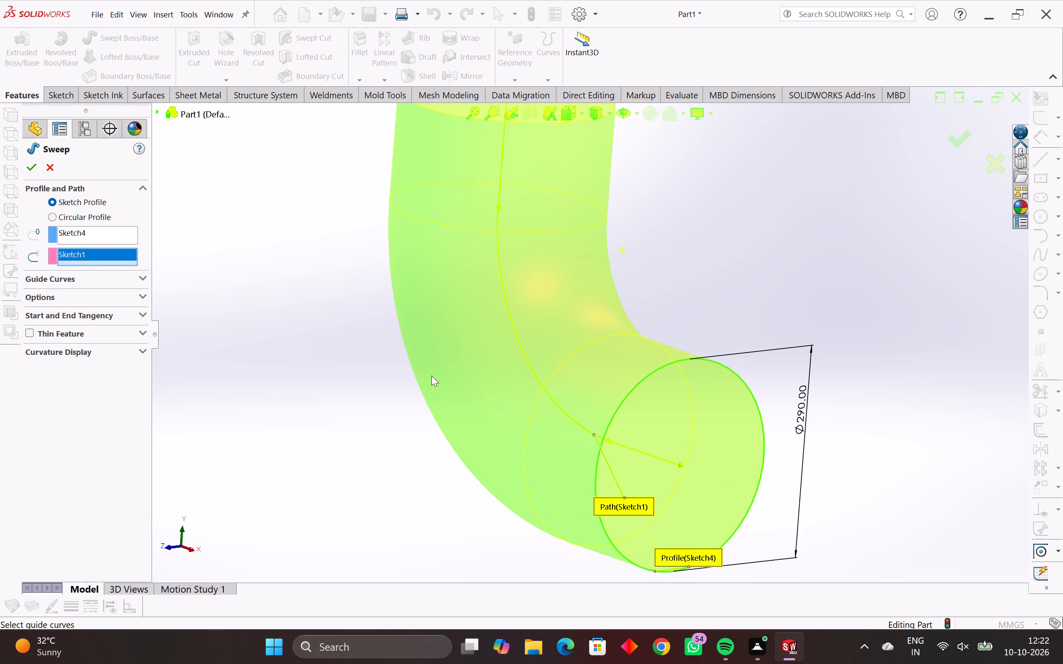
left_click(27, 330)
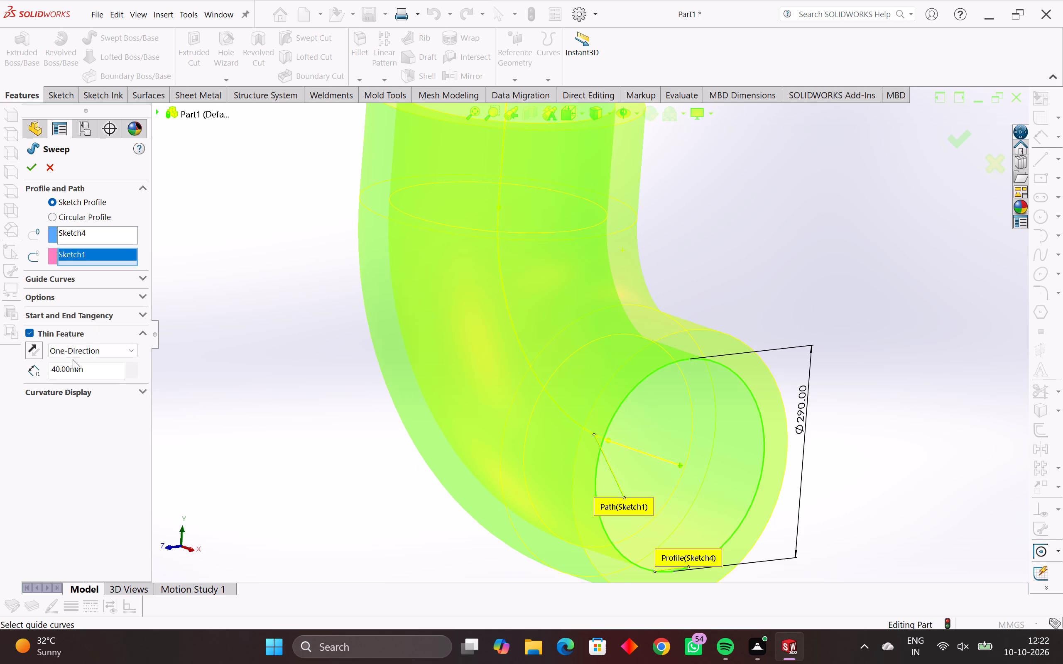
left_click(39, 350)
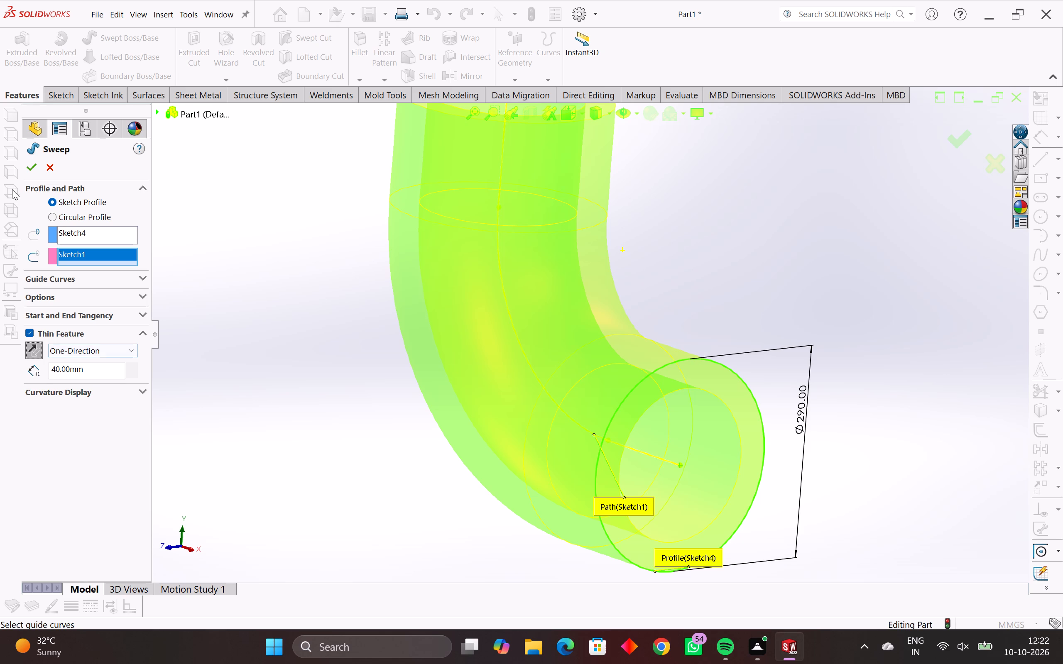
left_click(29, 167)
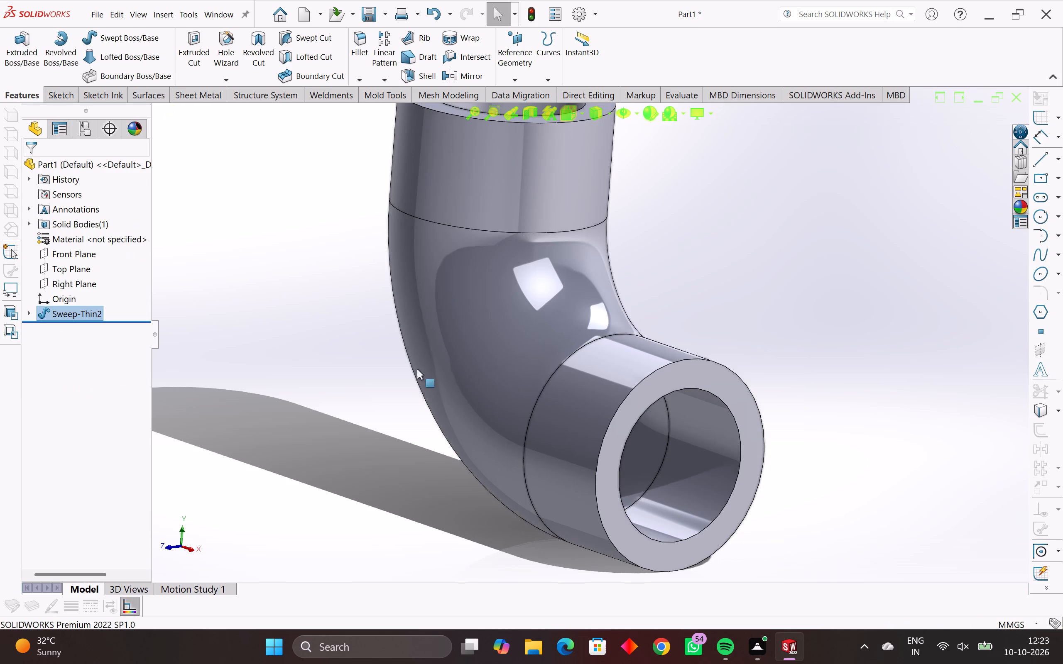
On the pipe's lower end face, sketch a center rectangle about 350 by 313 mm centred on the origin.
middle_click_drag(469, 398, 438, 395)
left_click(554, 406)
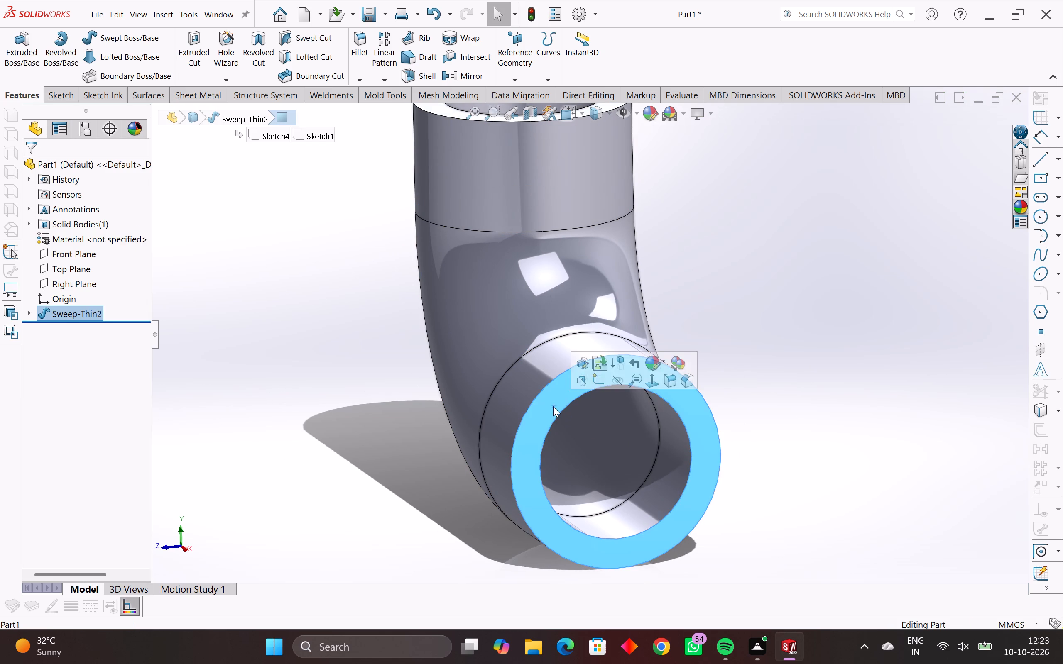
left_click(56, 95)
left_click(6, 34)
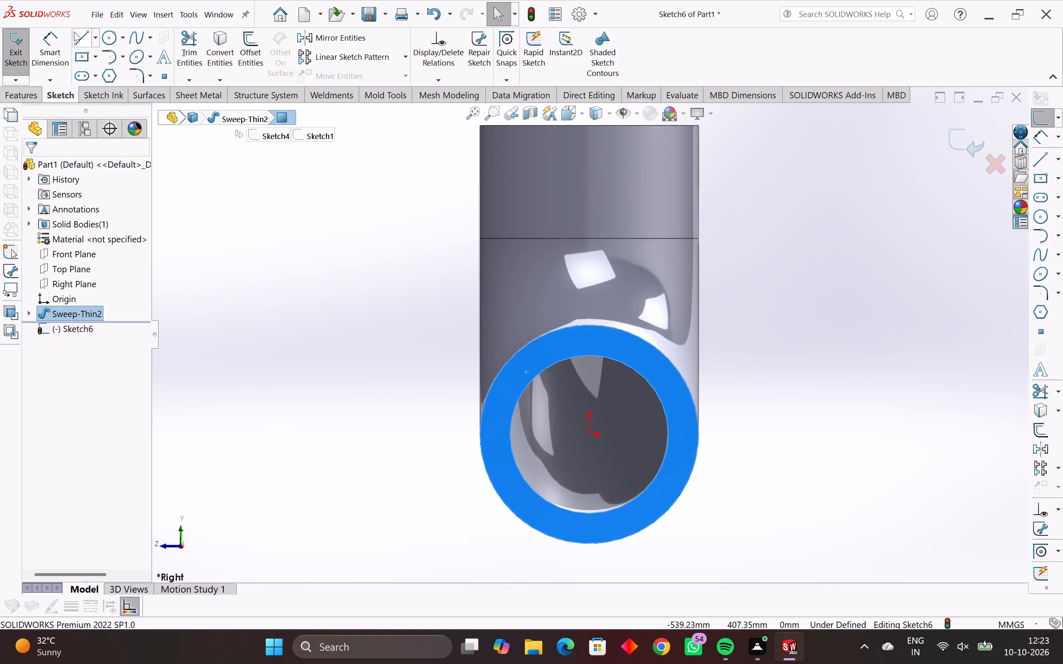
left_click(83, 56)
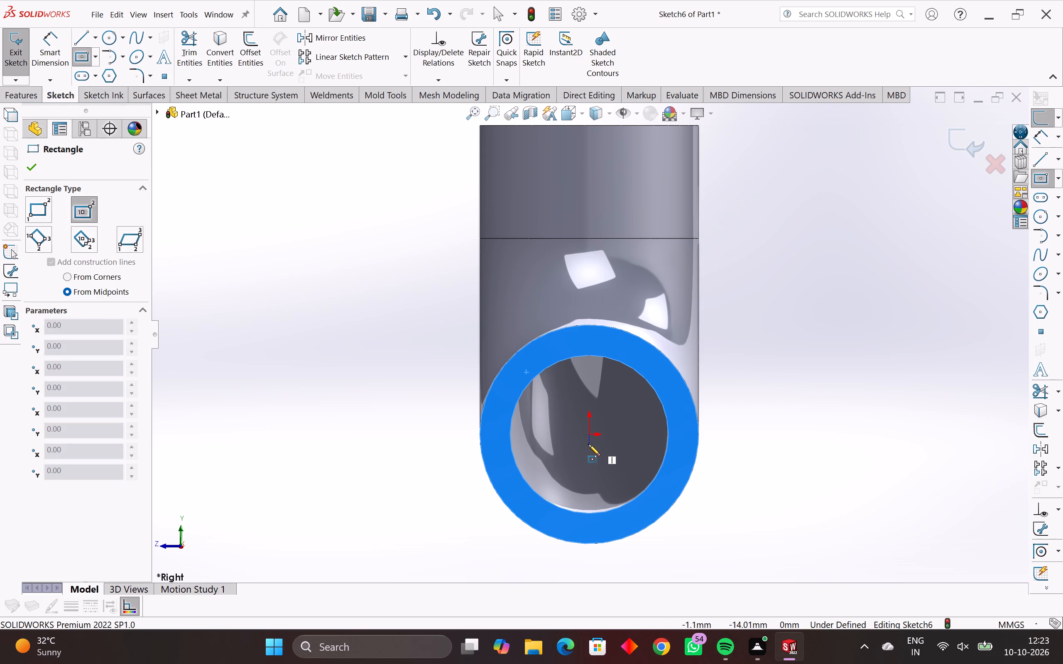
left_click(590, 434)
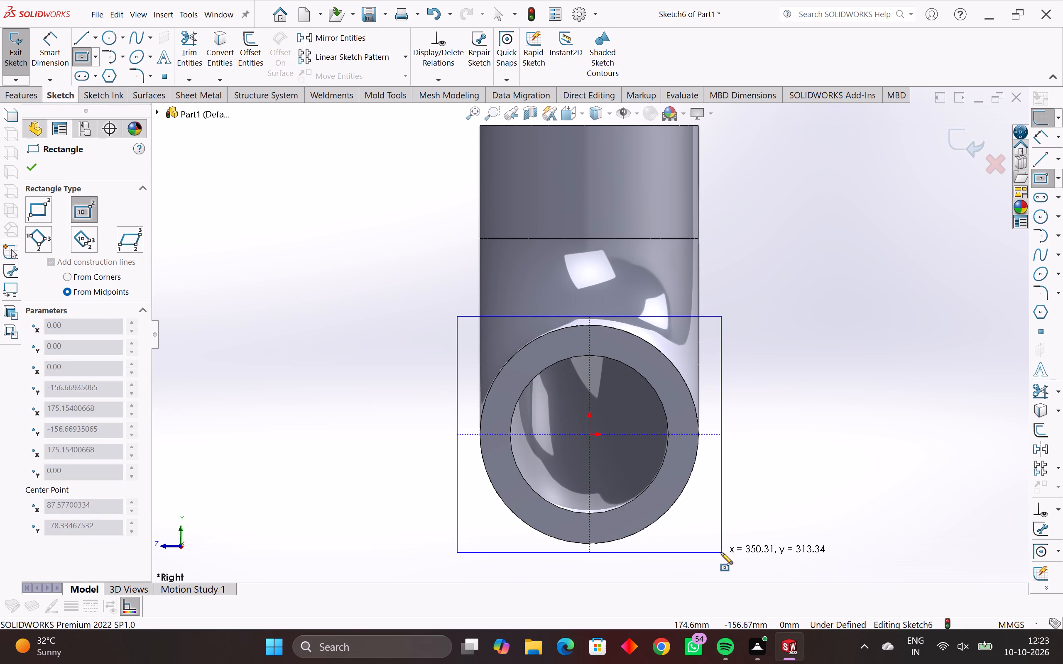
left_click(721, 552)
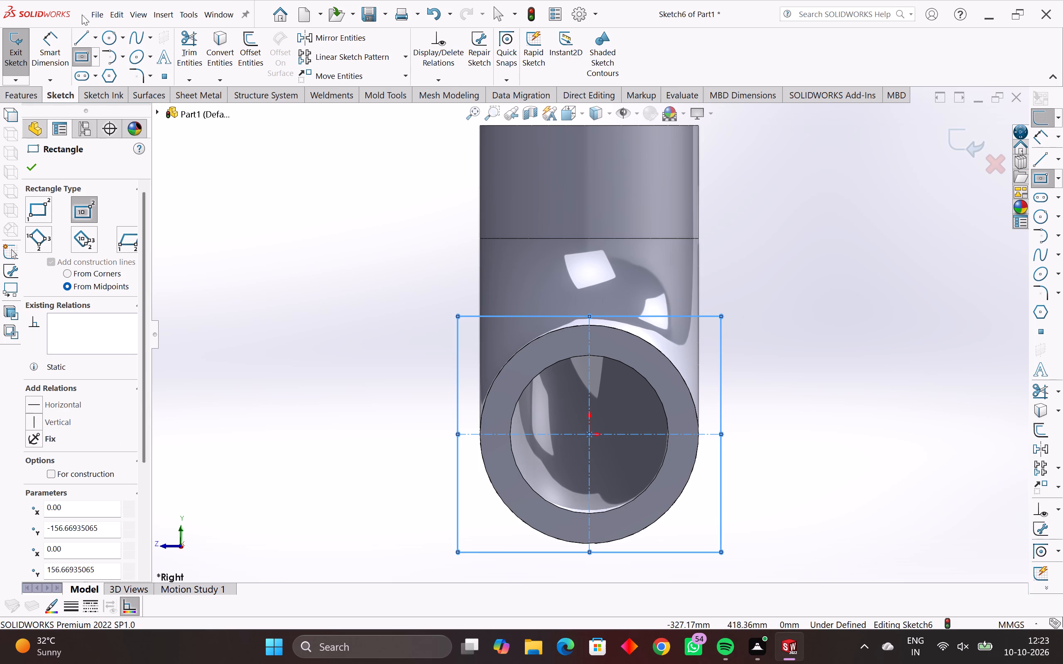
Dimension the flange rectangle's width and height to 360 mm each.
left_click(55, 44)
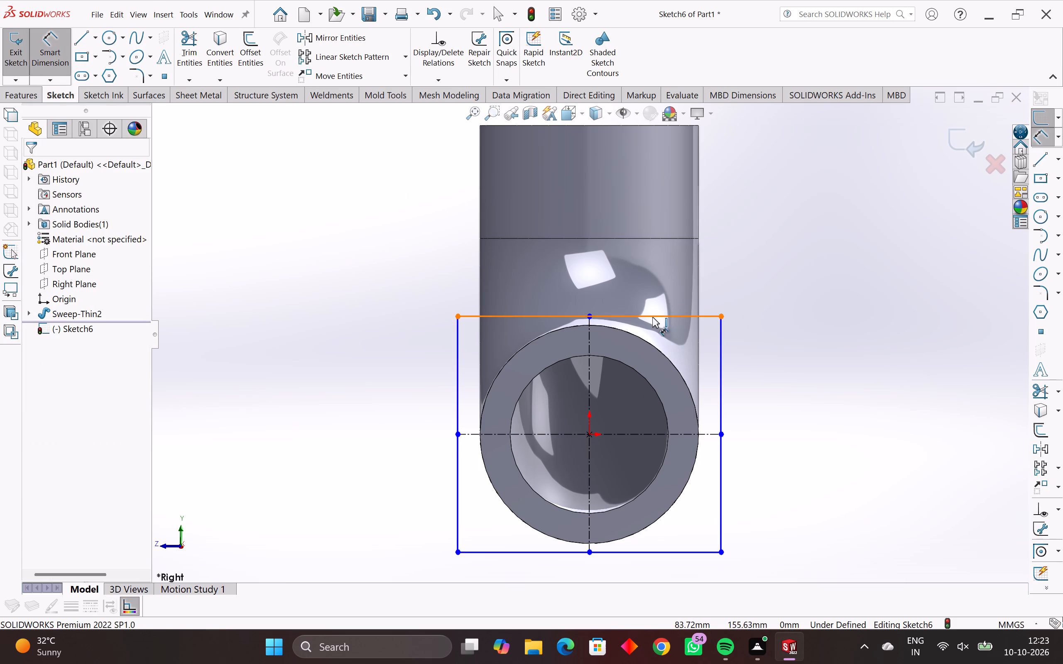
left_click(652, 317)
left_click(661, 282)
key("3")
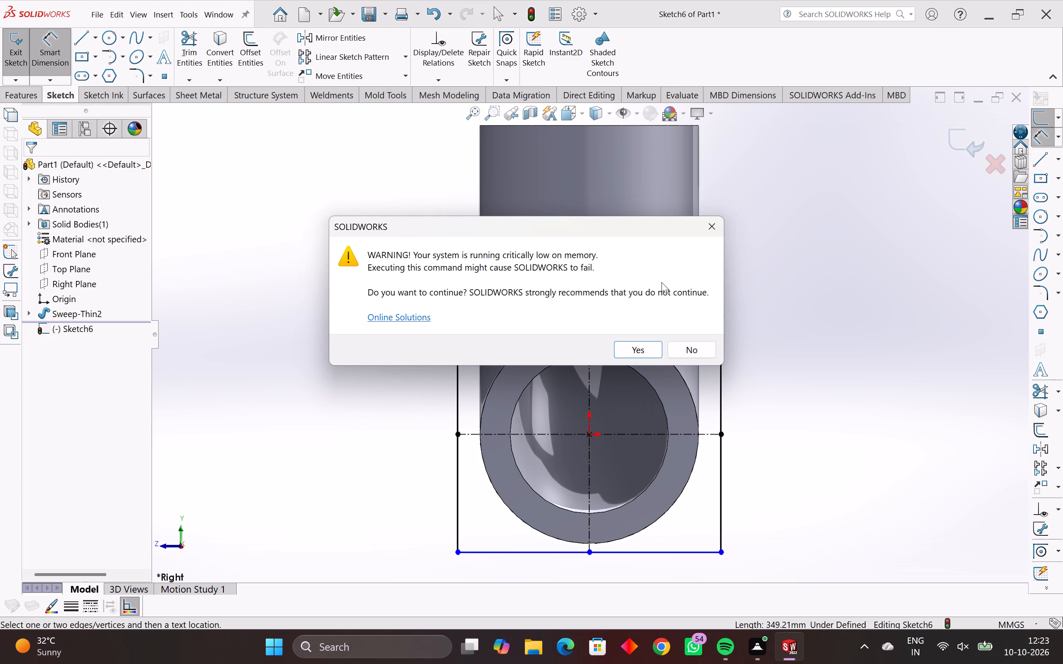
key("Return")
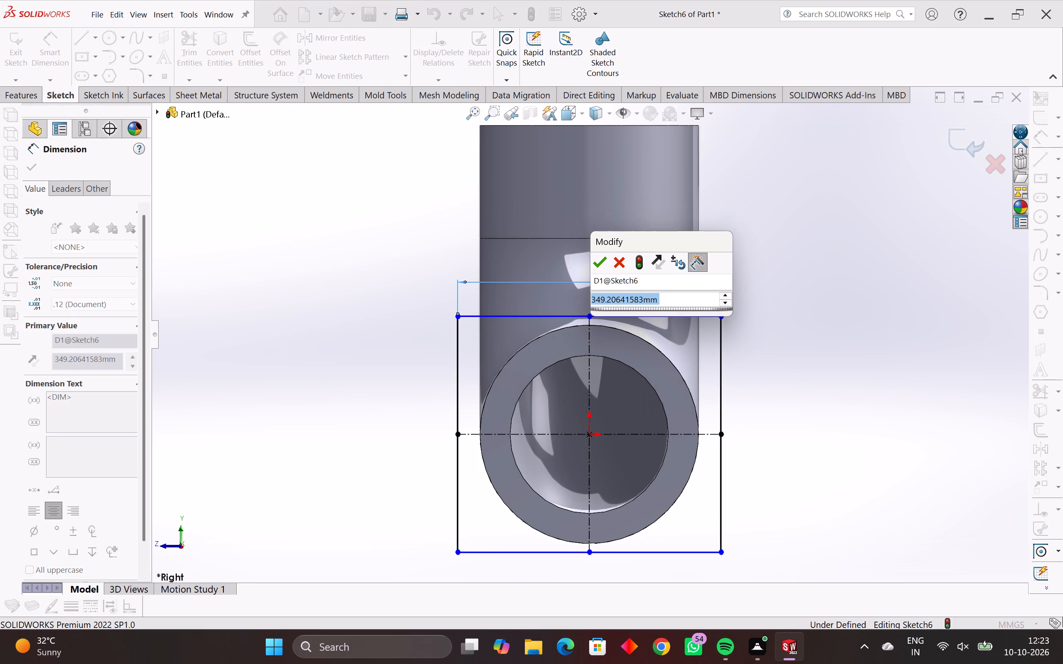
type("36")
key("0")
key("Return")
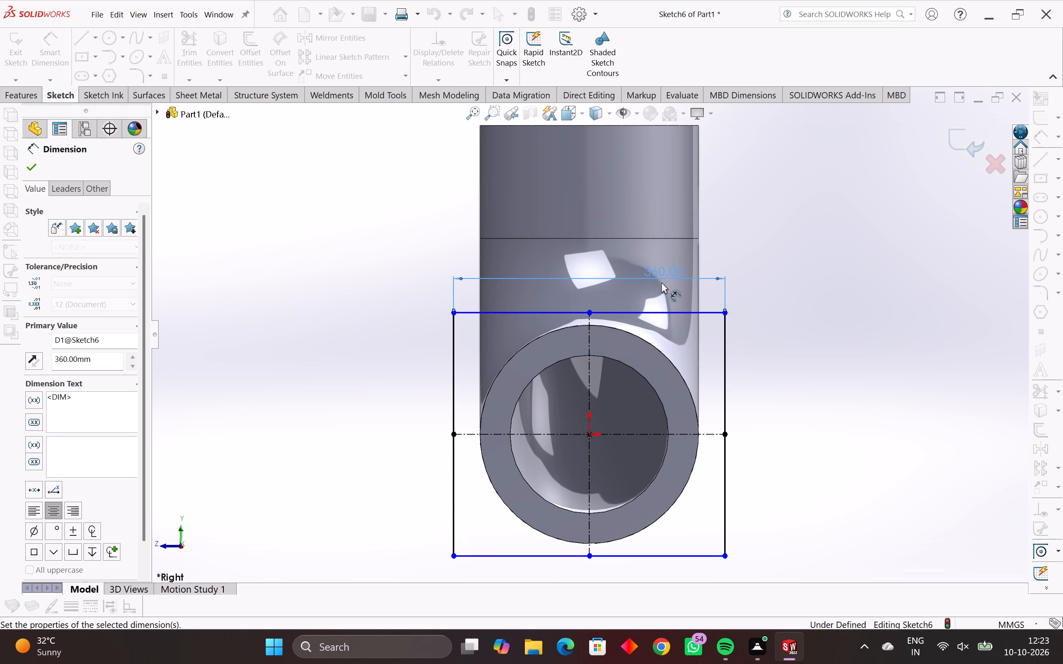
left_click(724, 376)
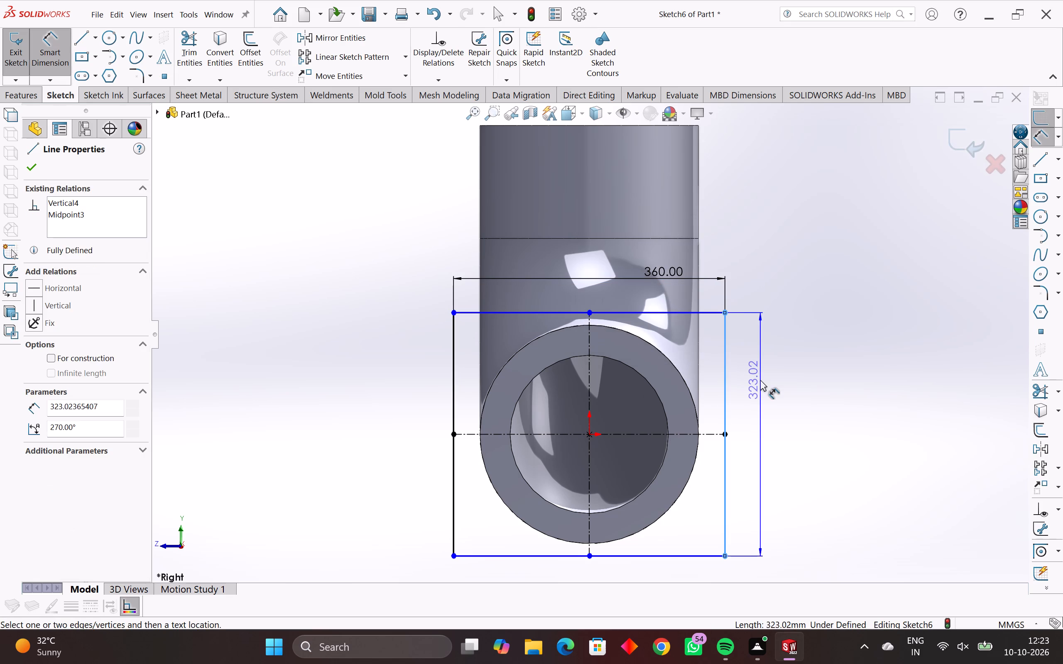
left_click(761, 380)
type("360")
key("Return")
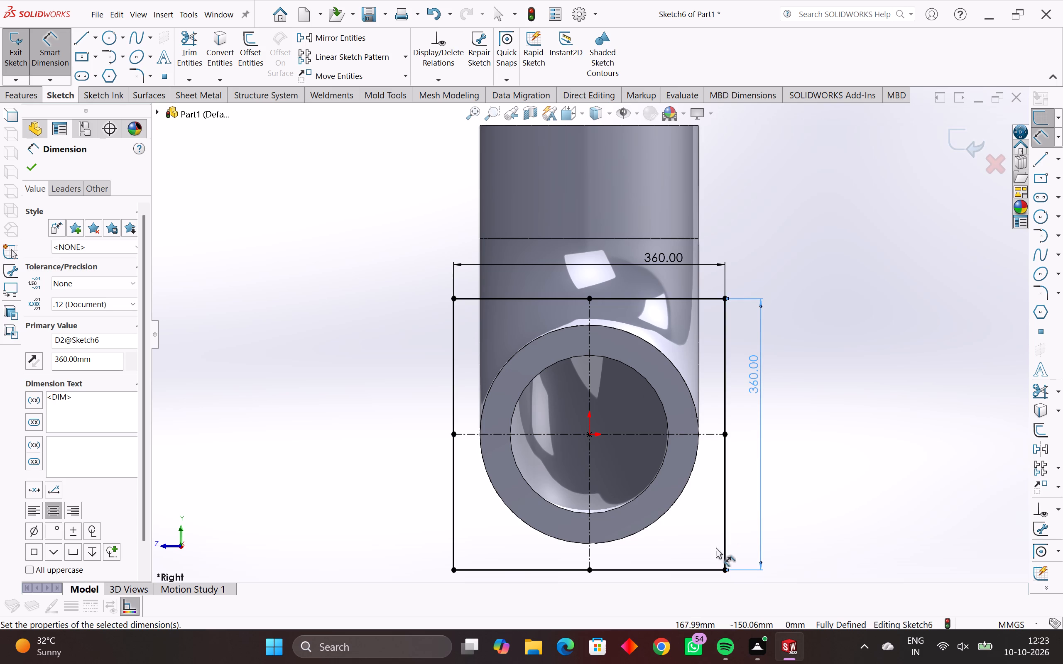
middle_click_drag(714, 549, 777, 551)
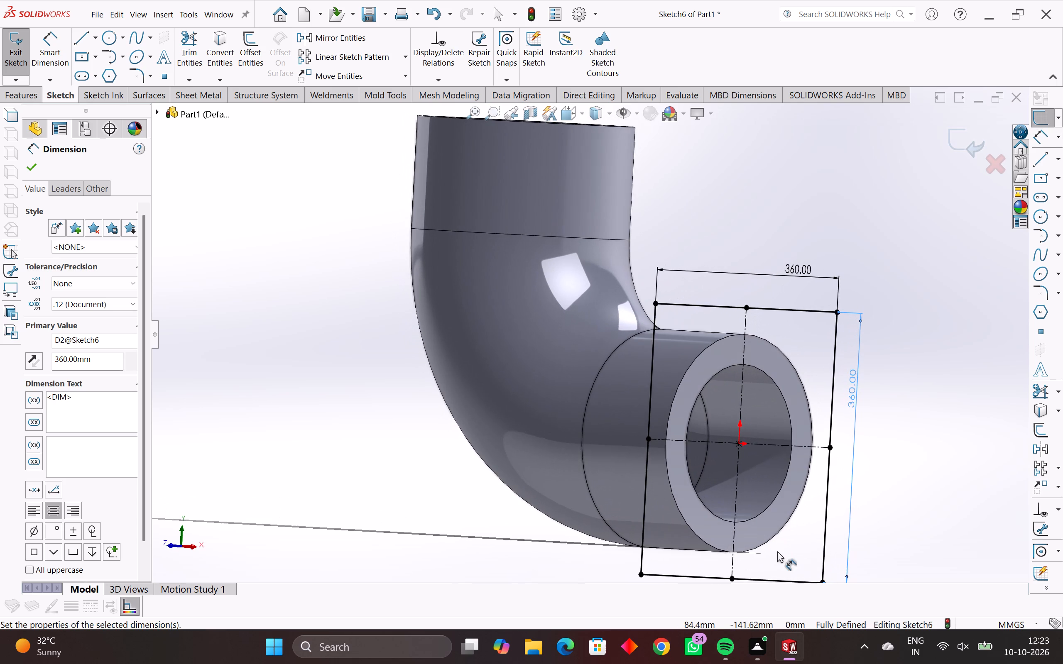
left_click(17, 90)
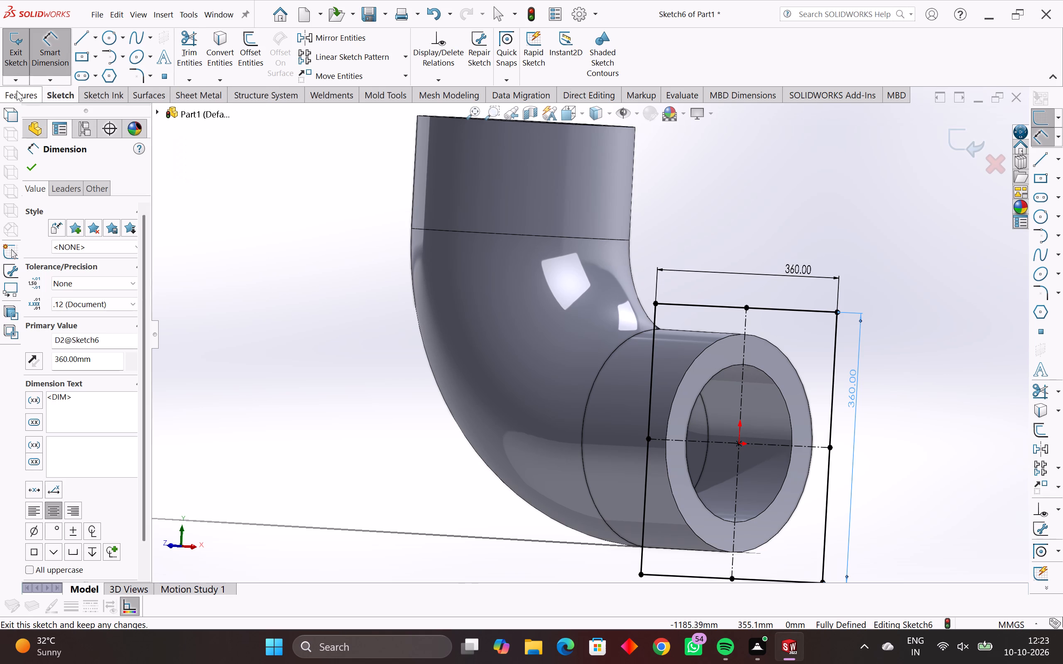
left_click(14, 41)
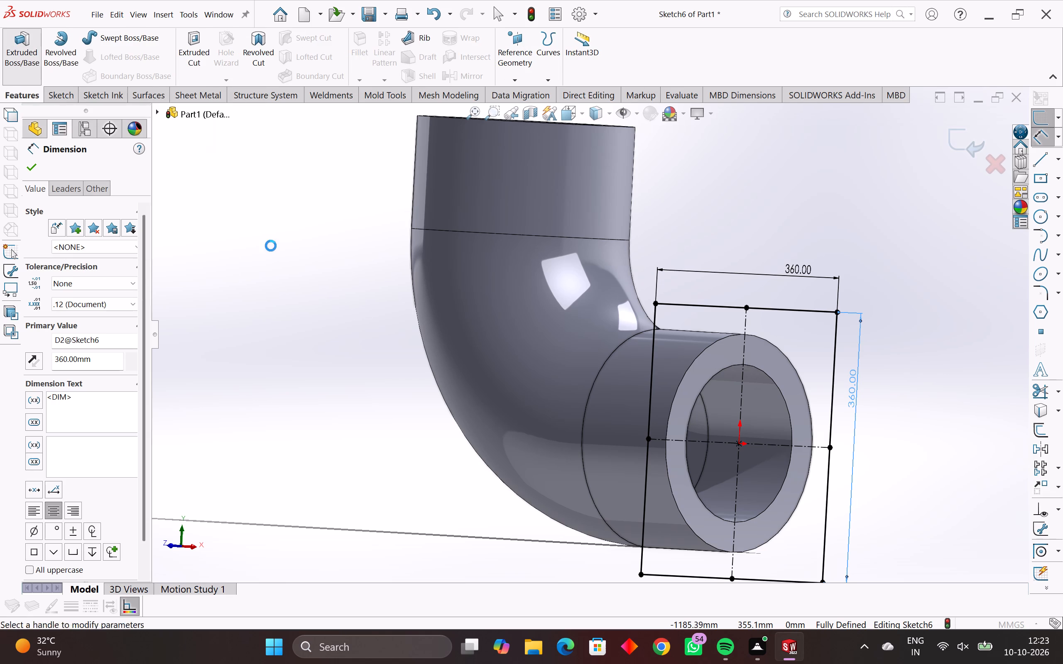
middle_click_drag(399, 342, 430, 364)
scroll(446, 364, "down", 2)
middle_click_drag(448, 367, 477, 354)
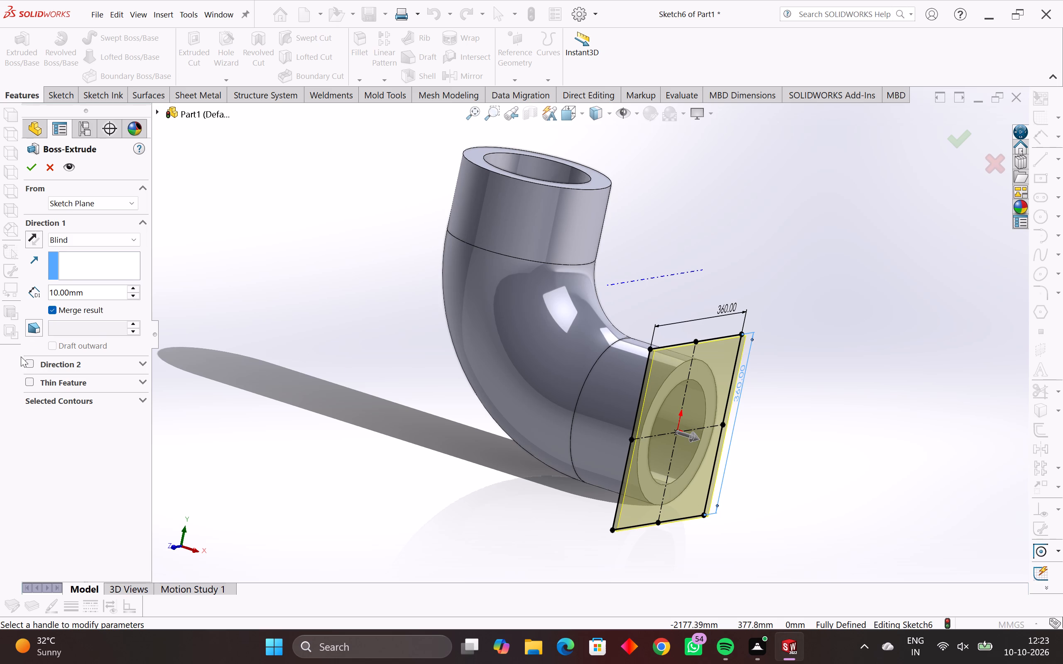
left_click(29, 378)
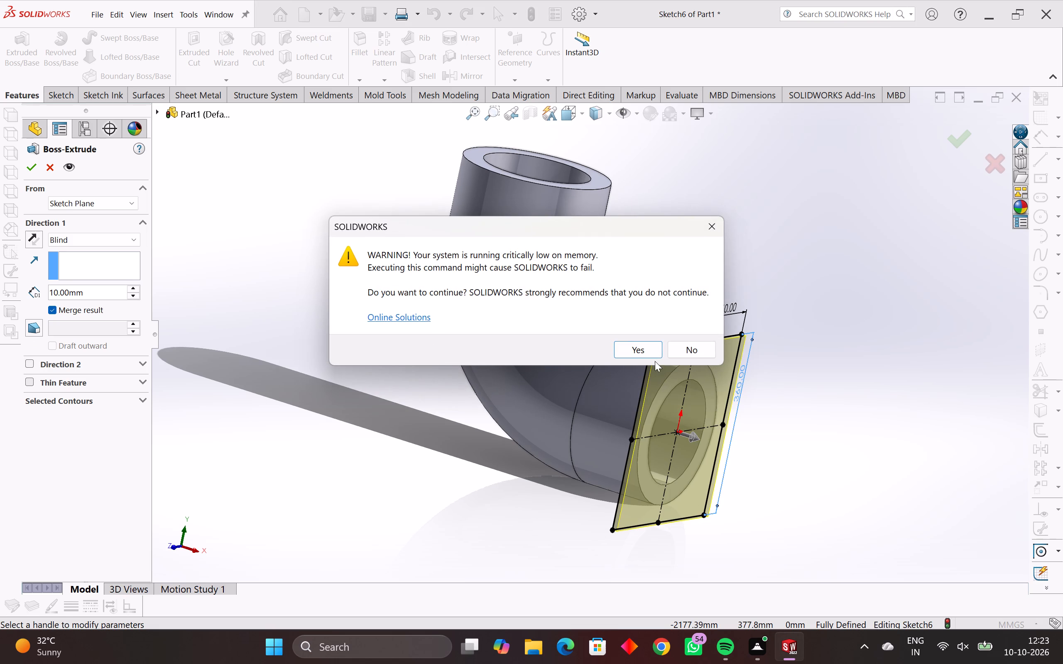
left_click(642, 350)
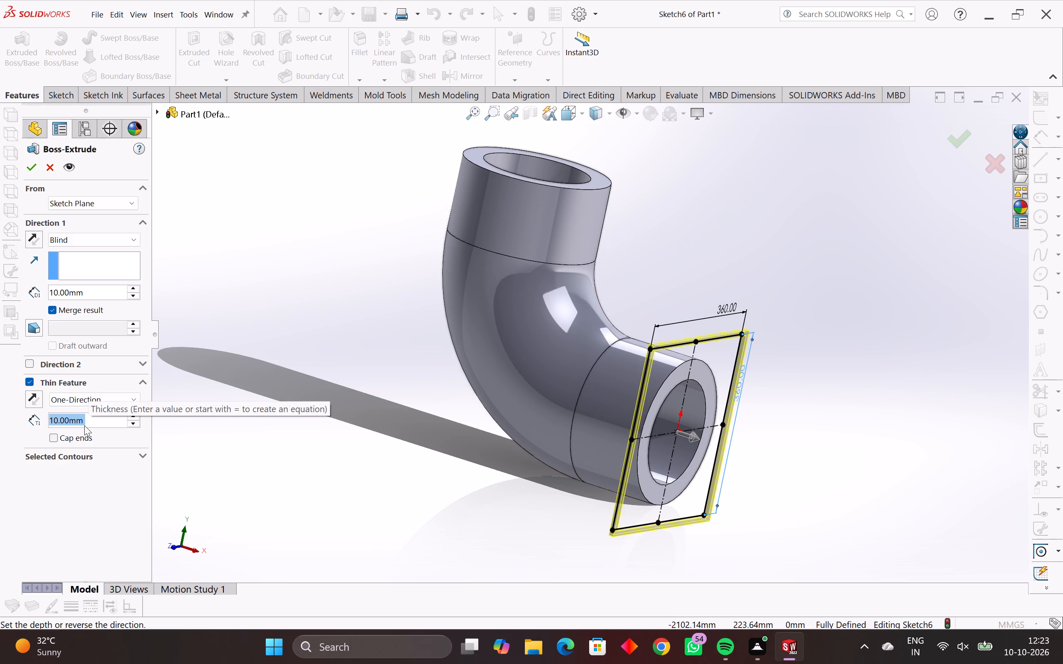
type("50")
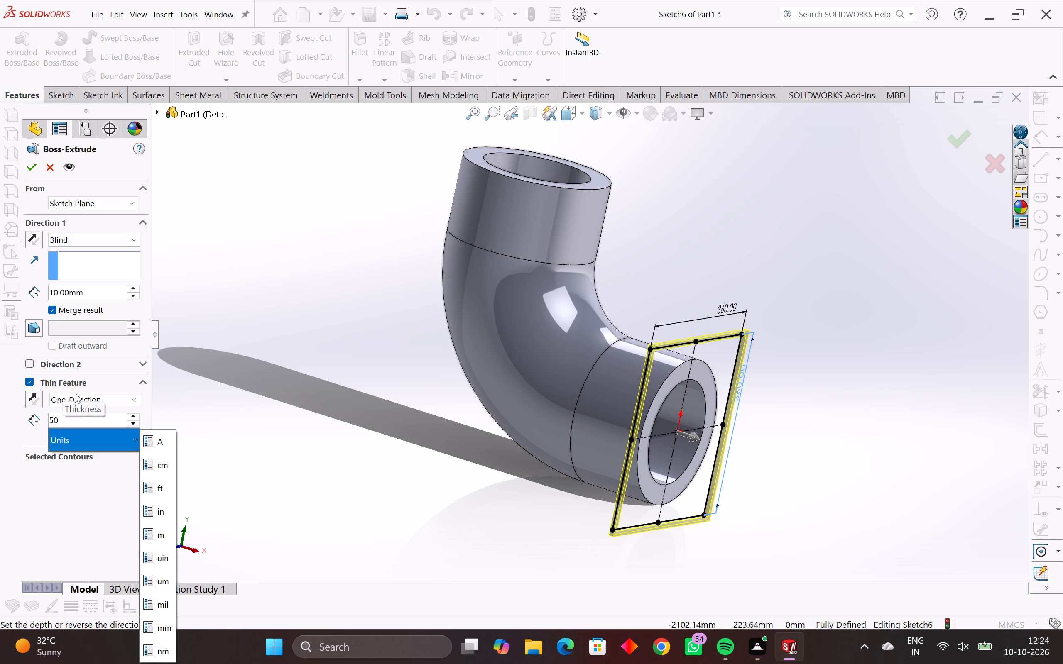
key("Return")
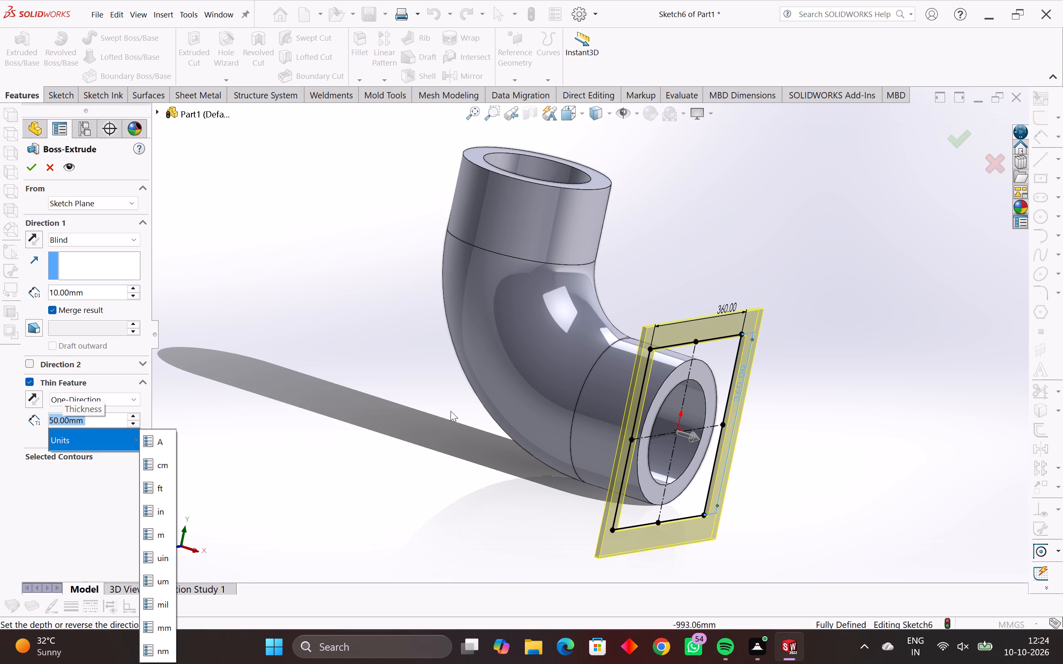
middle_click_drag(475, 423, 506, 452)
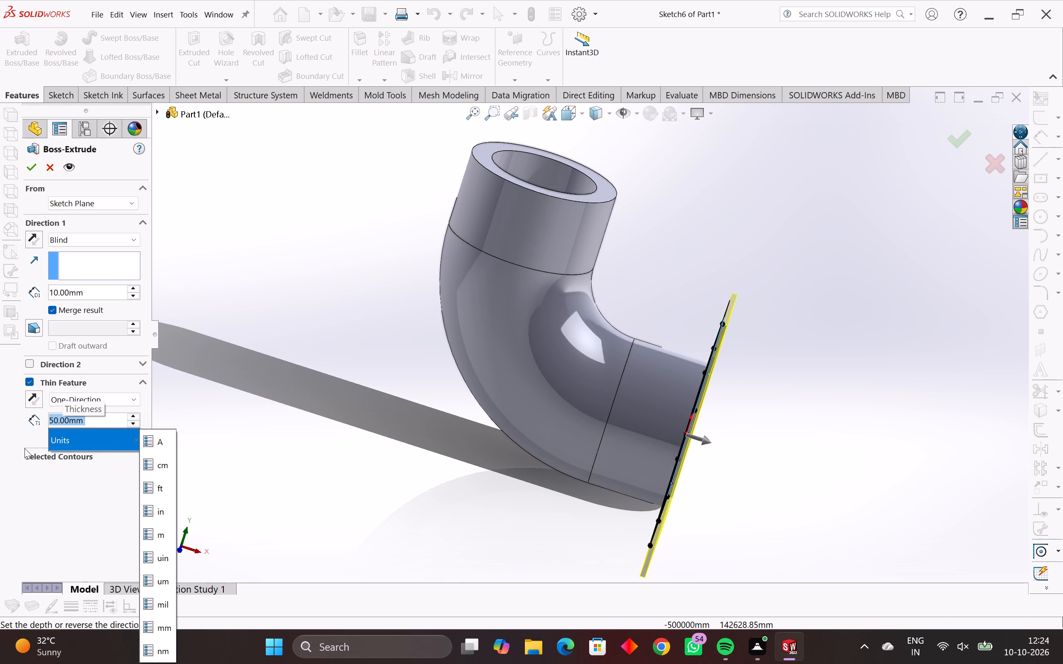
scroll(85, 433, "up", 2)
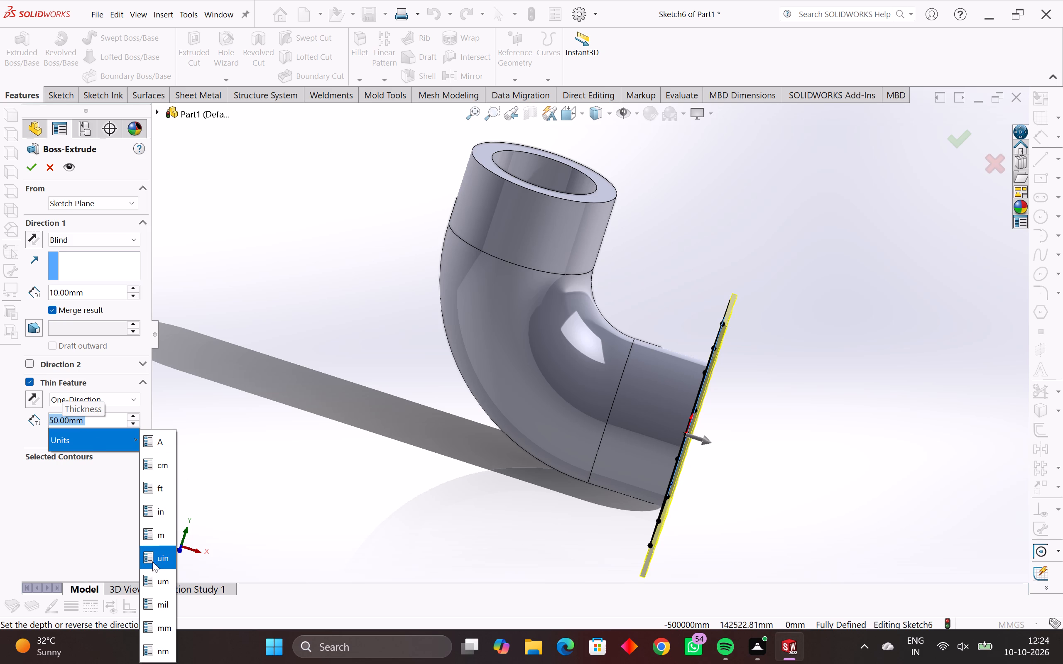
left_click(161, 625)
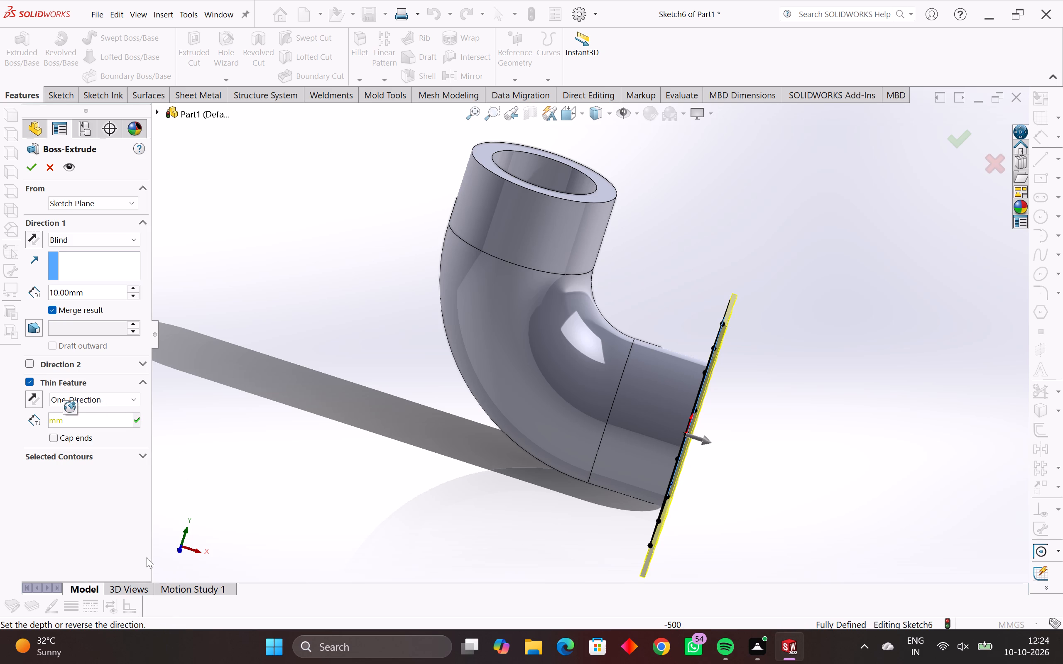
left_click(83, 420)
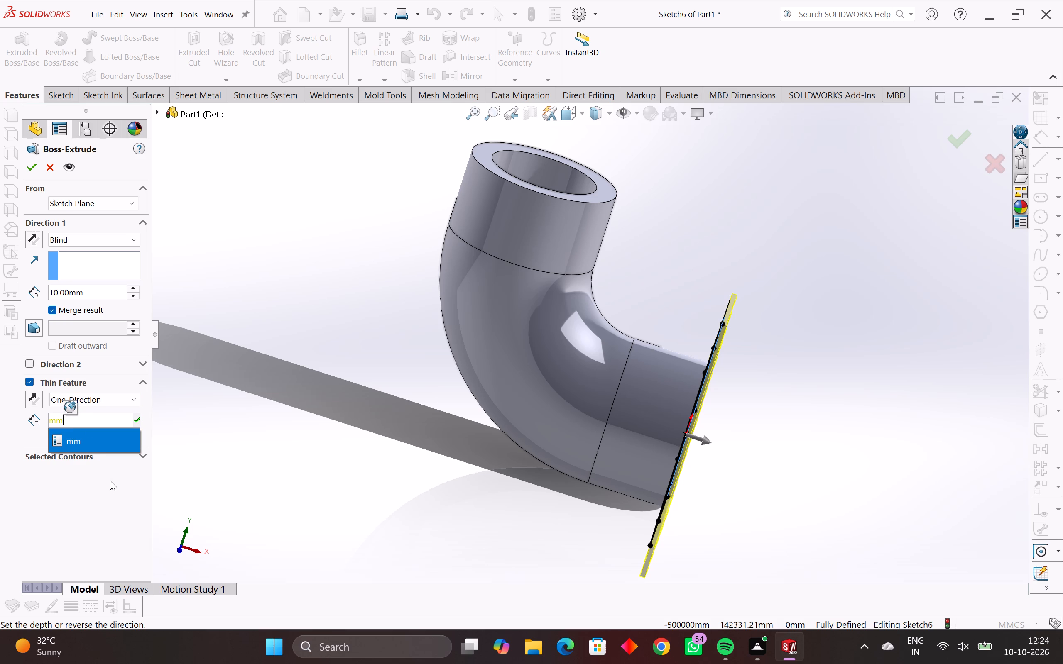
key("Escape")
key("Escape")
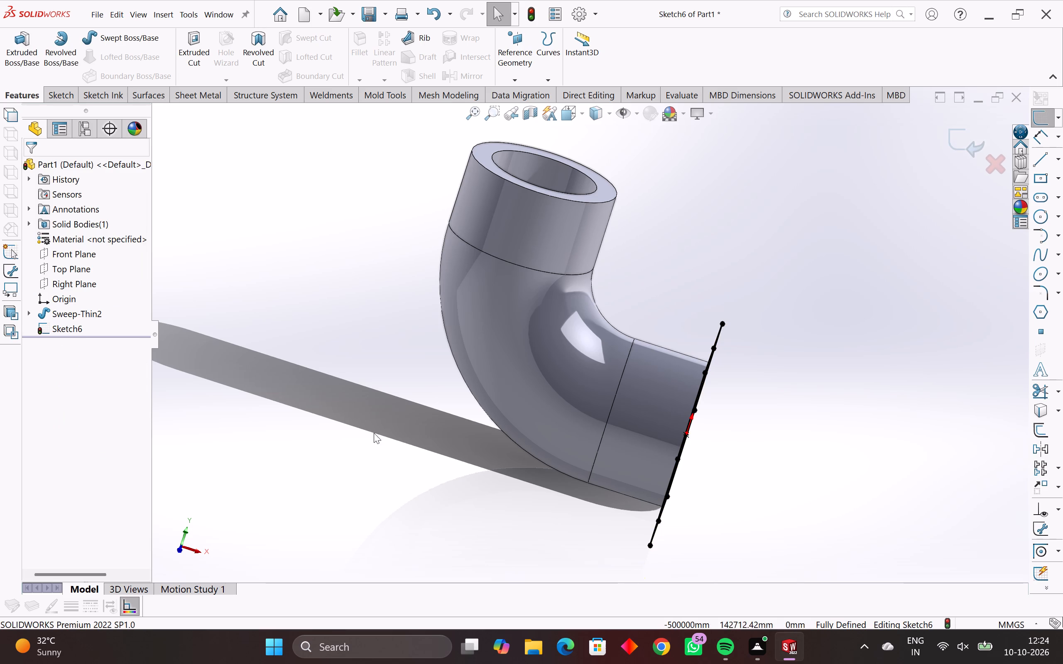
Set up a blind boss extrude of the 360 mm square flange sketch, 50 mm deep and reversed back along the pipe.
middle_click_drag(612, 444, 538, 446)
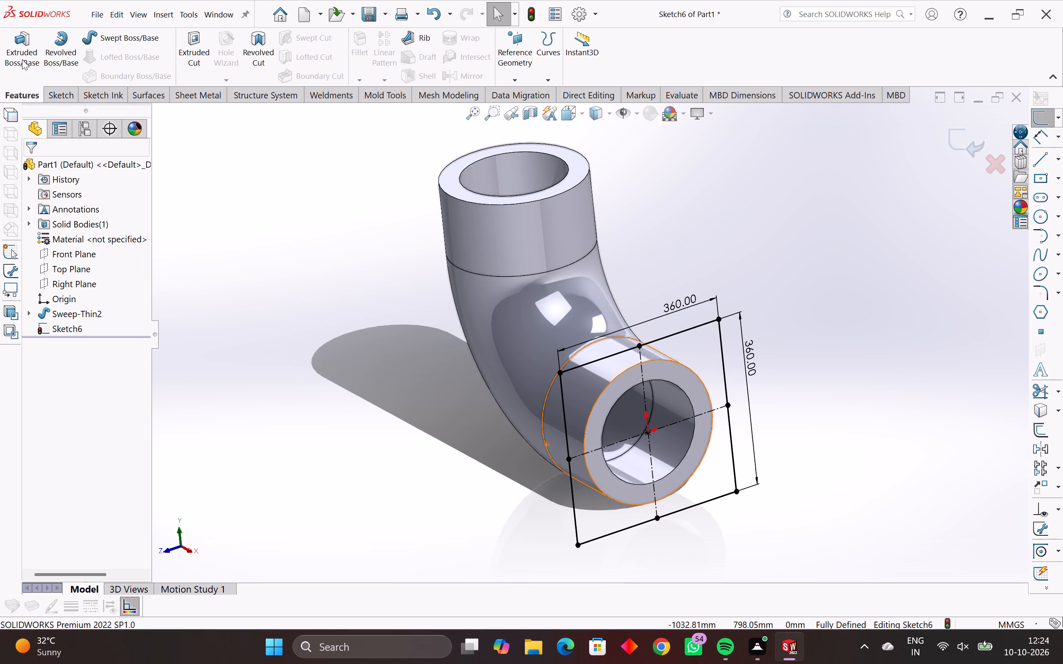
left_click(22, 49)
middle_click_drag(228, 282, 265, 306)
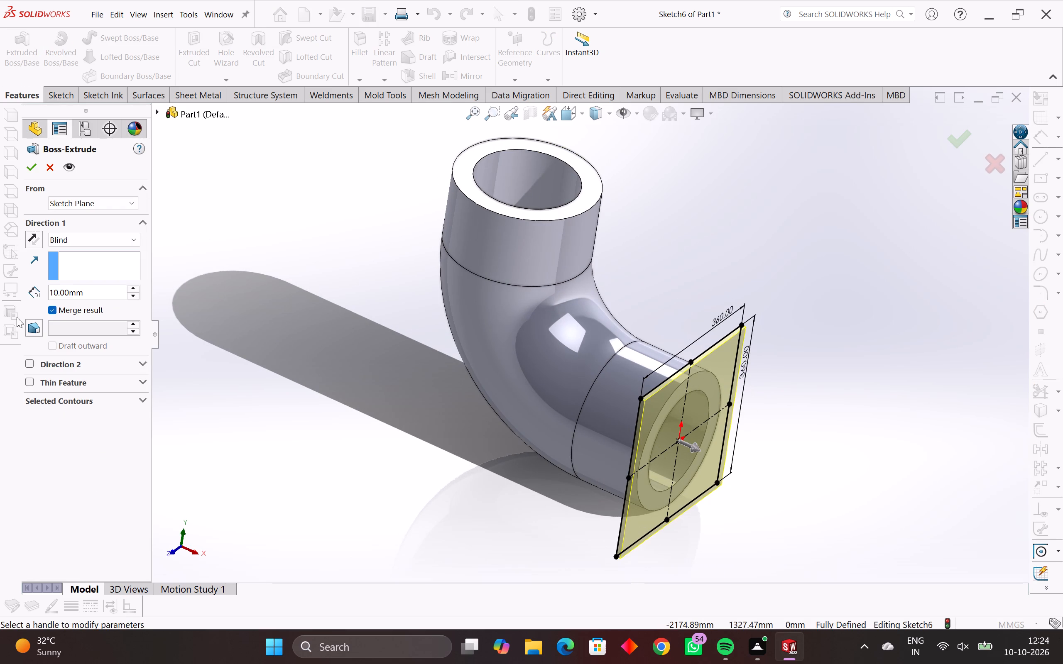
left_click_drag(103, 291, 13, 299)
type("50")
key("Return")
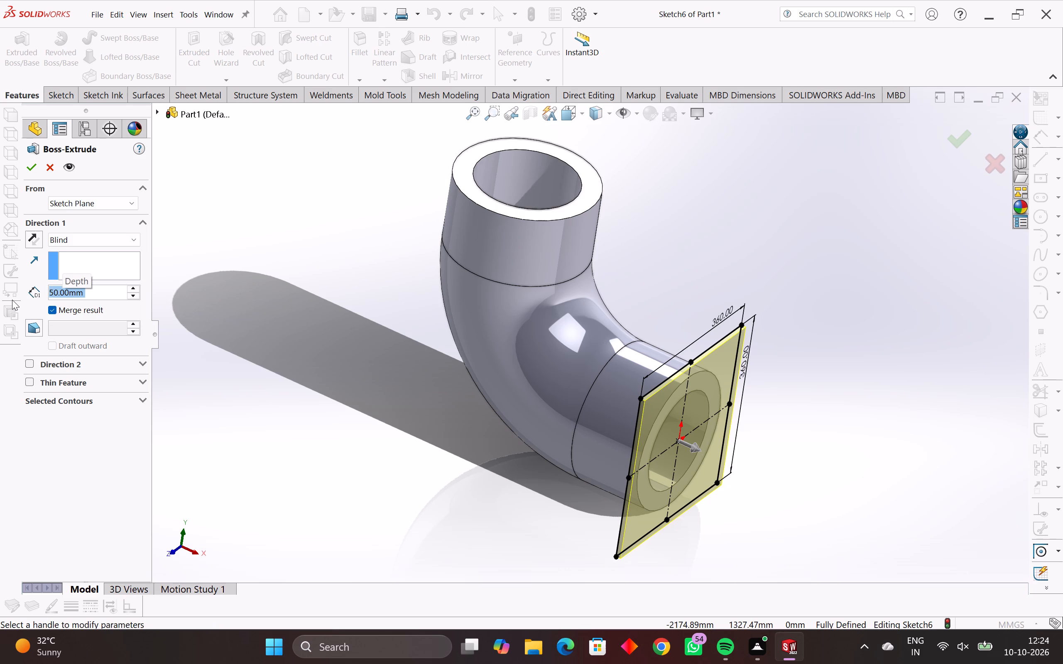
left_click(35, 238)
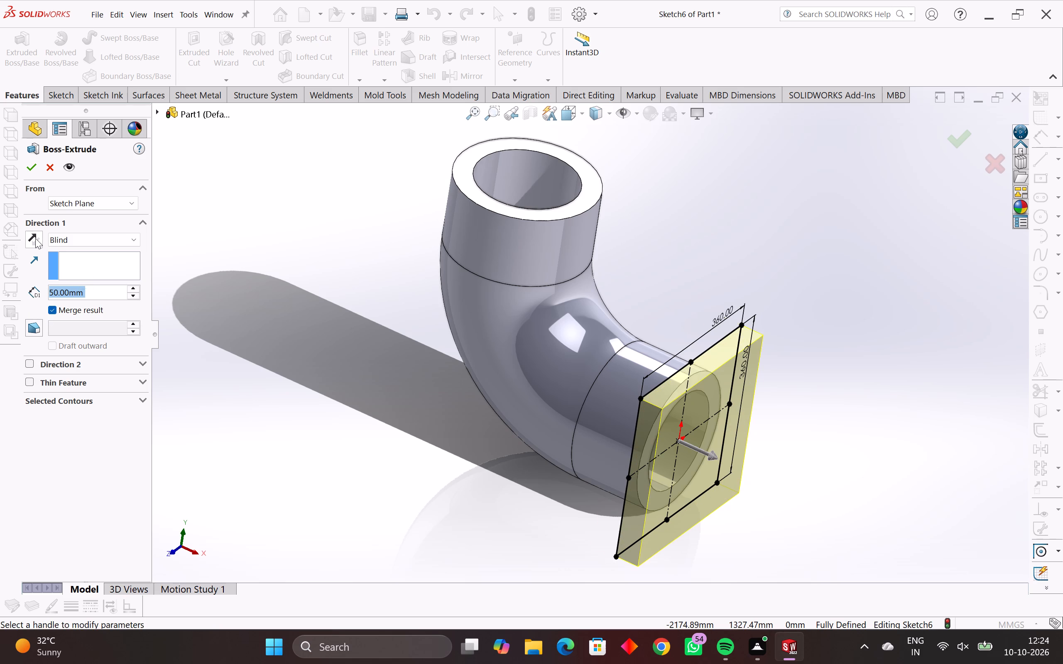
Limit the flange extrusion to the region between the square and the pipe's outer circle, without Thin Feature, and complete it.
left_click(31, 382)
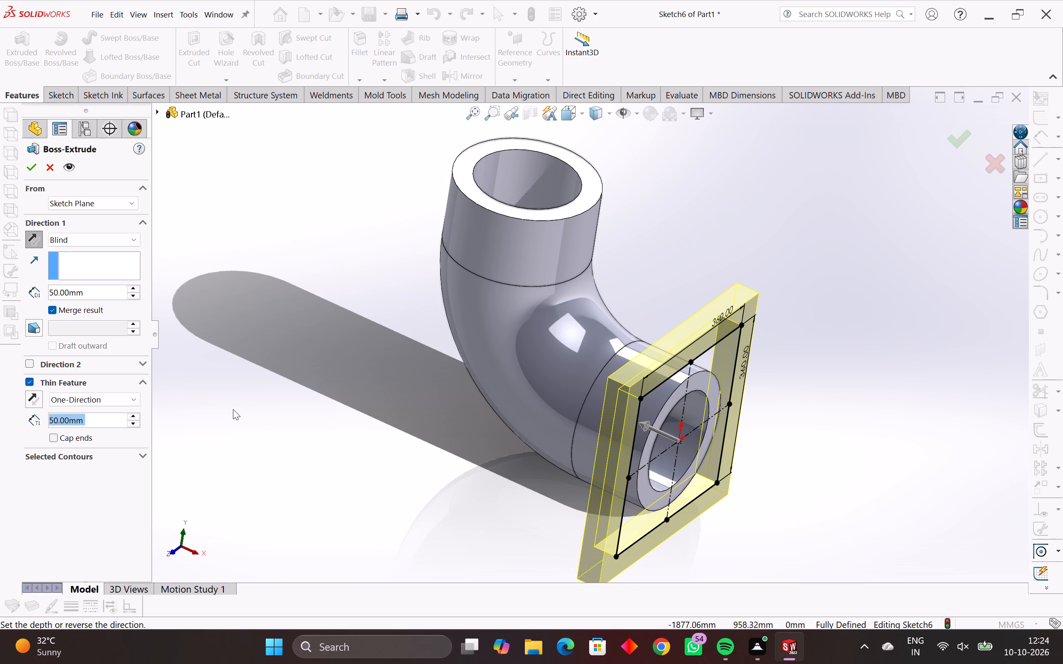
middle_click_drag(235, 410, 190, 383)
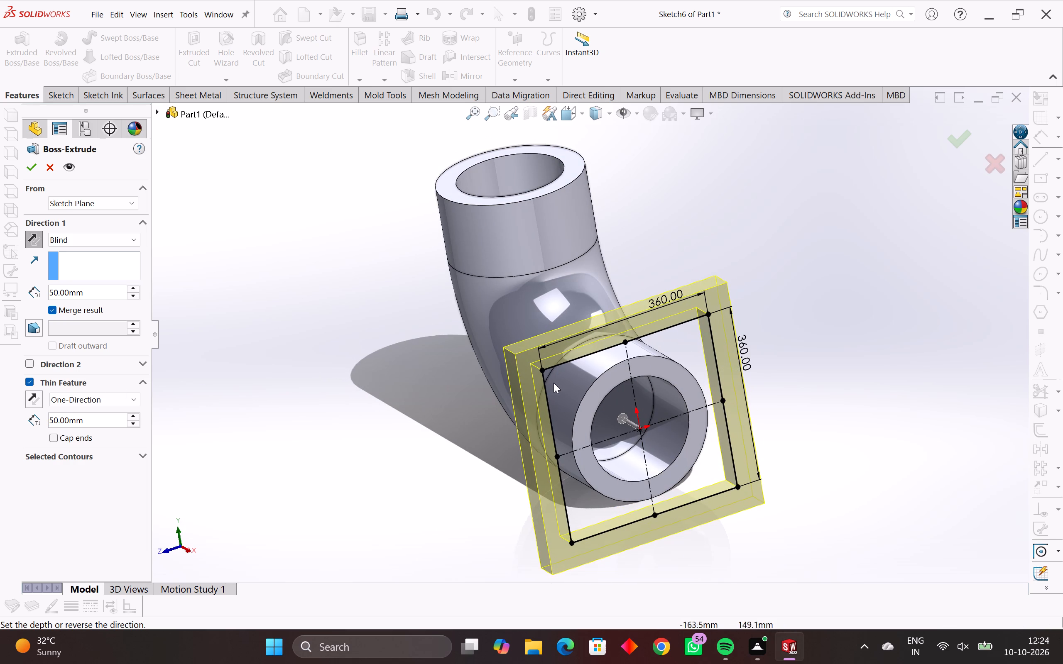
left_click(563, 384)
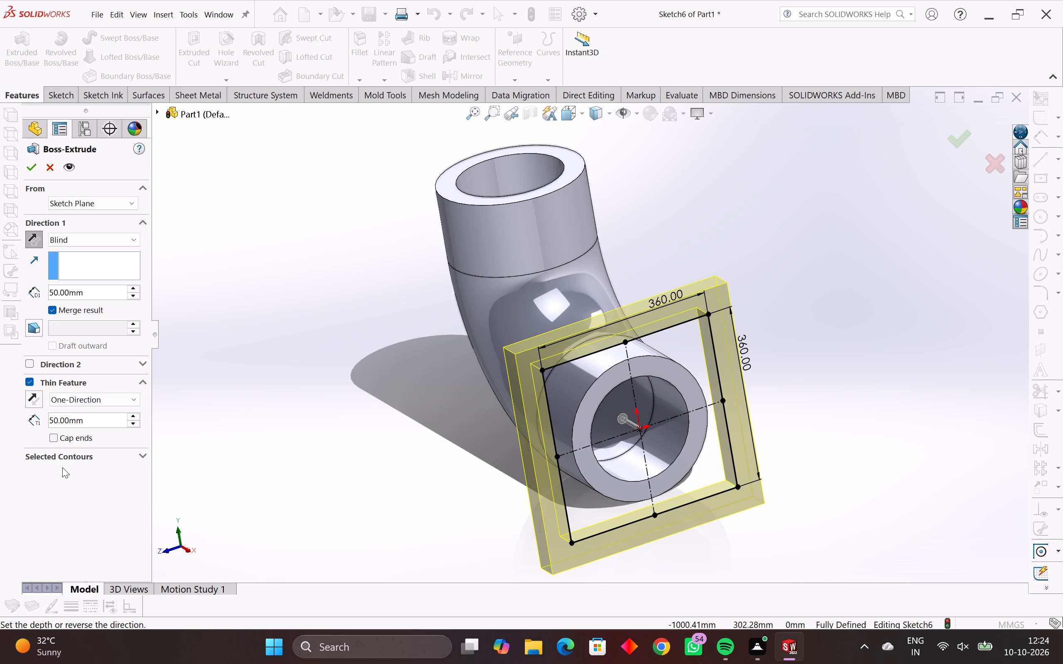
left_click(89, 456)
left_click(74, 478)
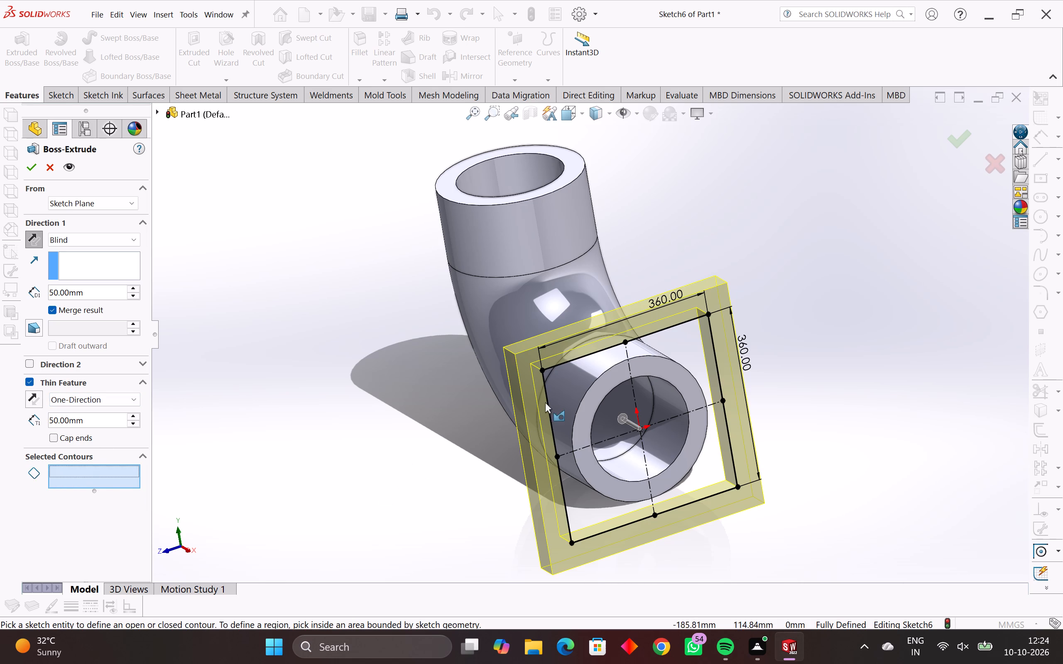
left_click(568, 391)
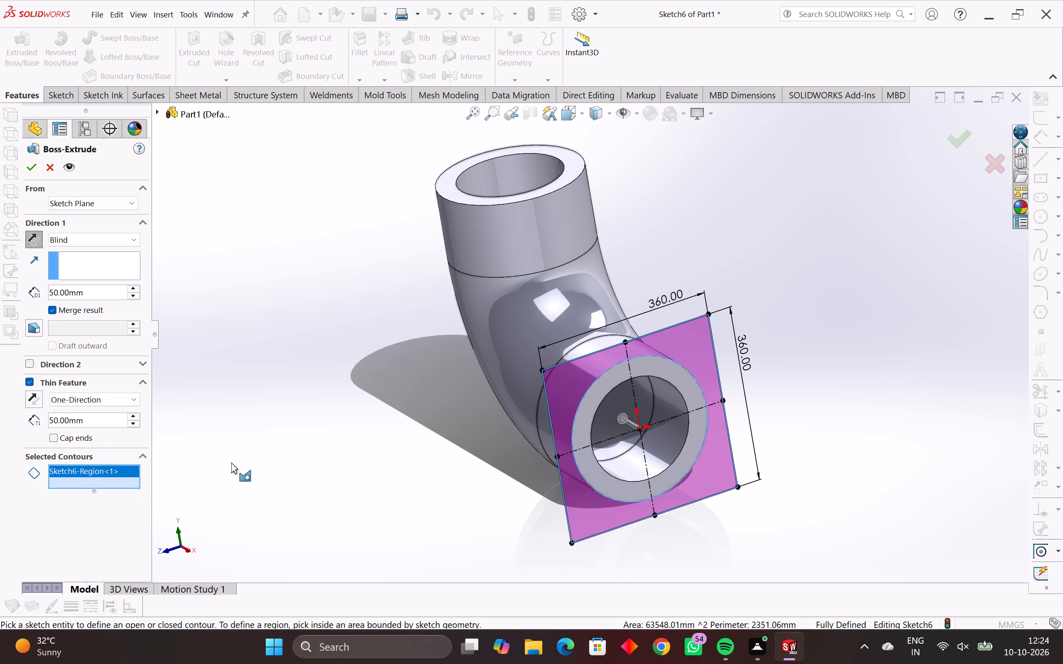
left_click(27, 173)
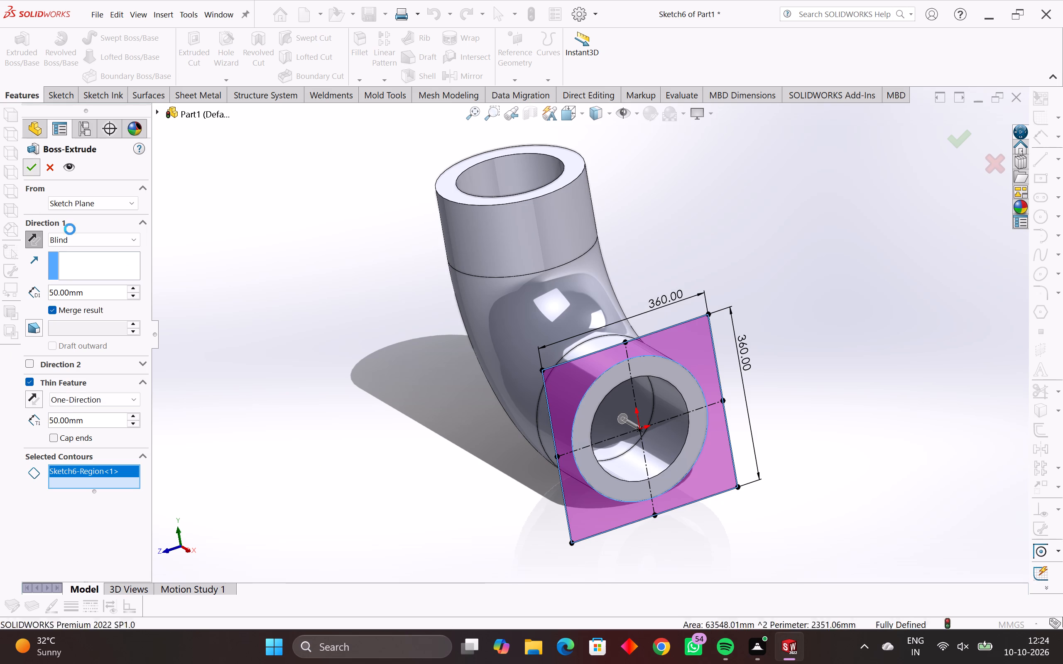
middle_click_drag(293, 392, 362, 432)
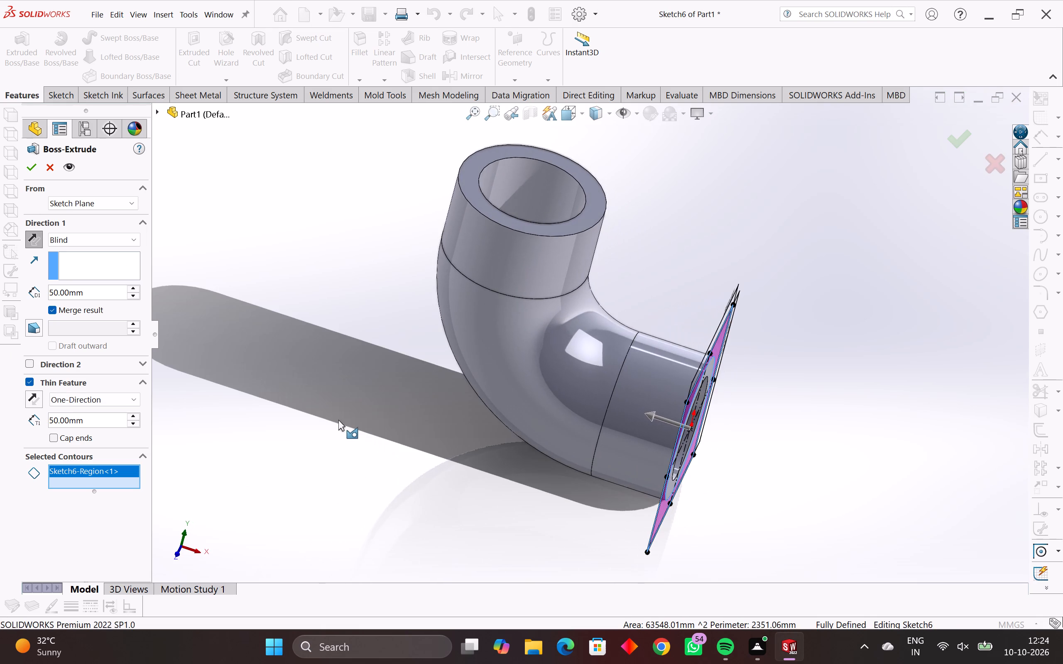
middle_click_drag(338, 420, 273, 393)
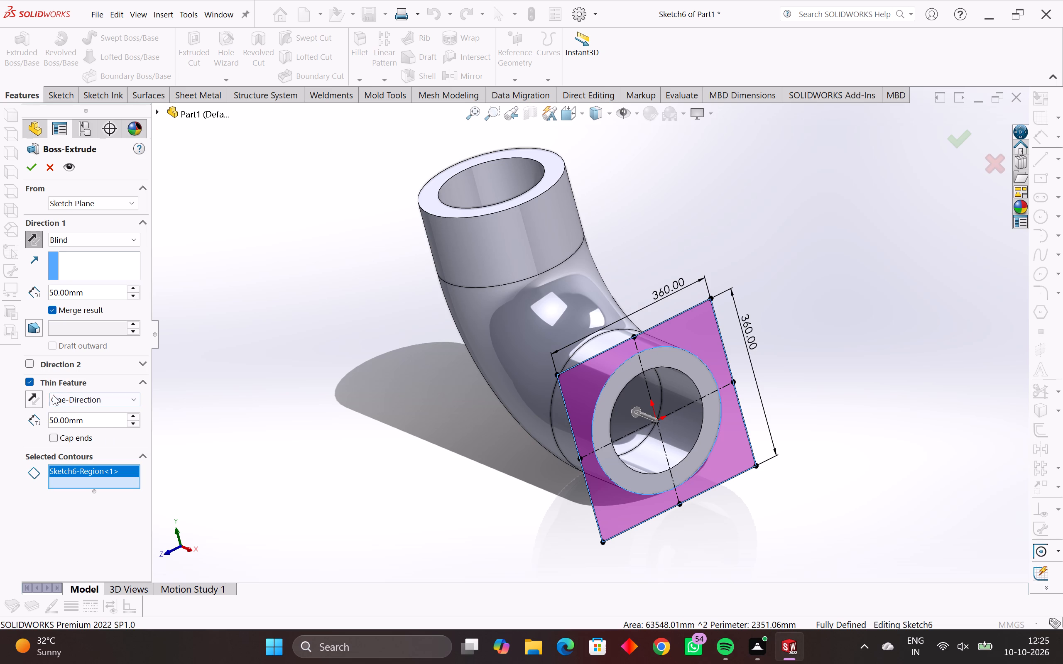
left_click(28, 381)
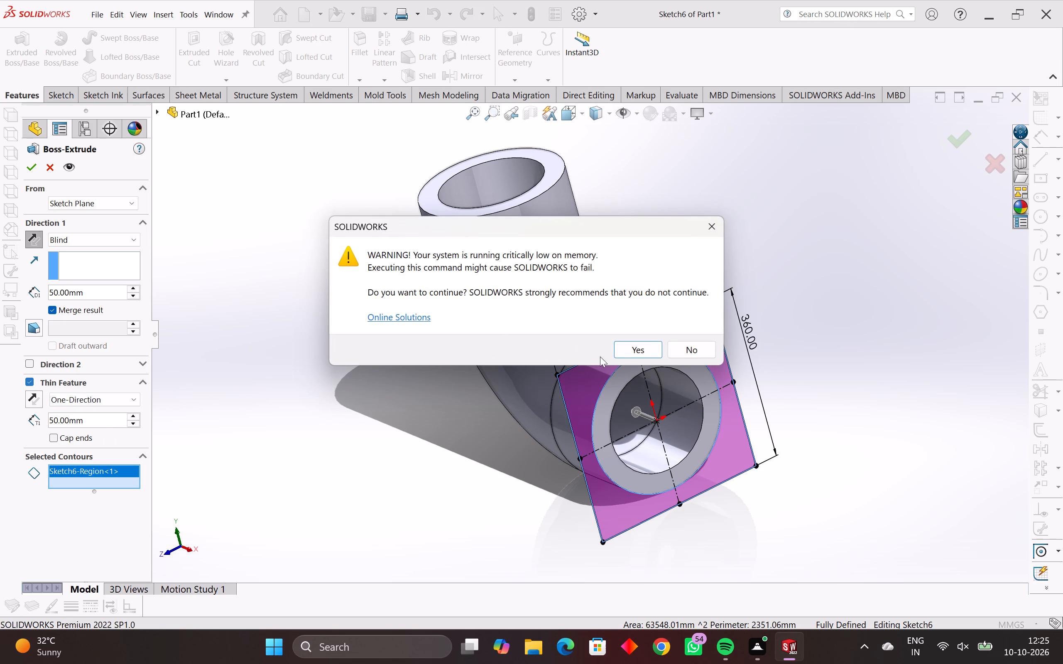
left_click(623, 349)
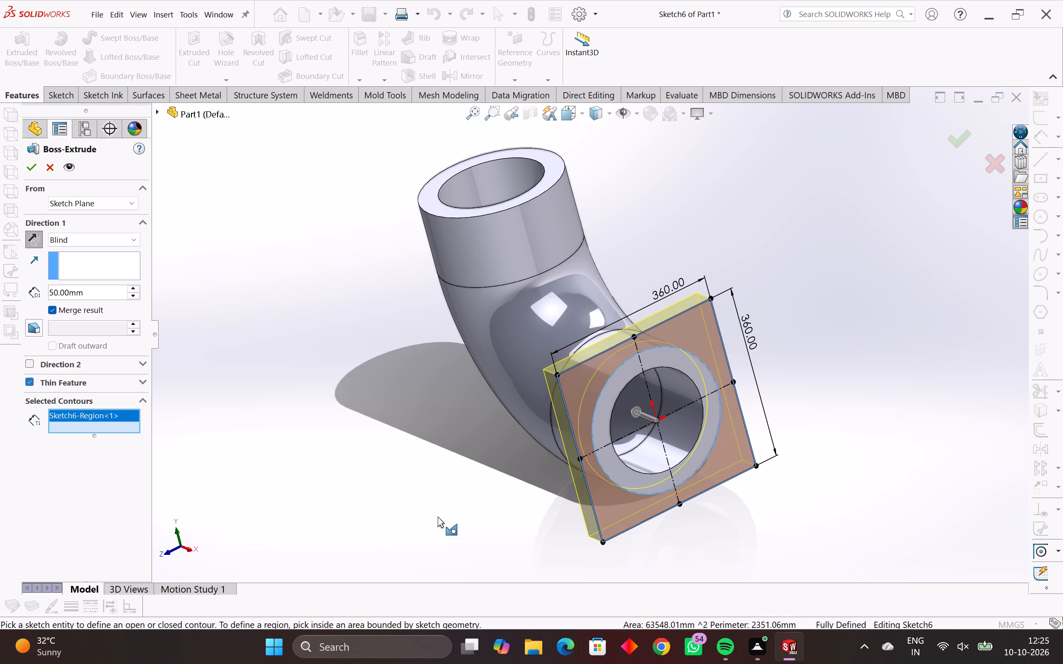
middle_click_drag(438, 516, 410, 508)
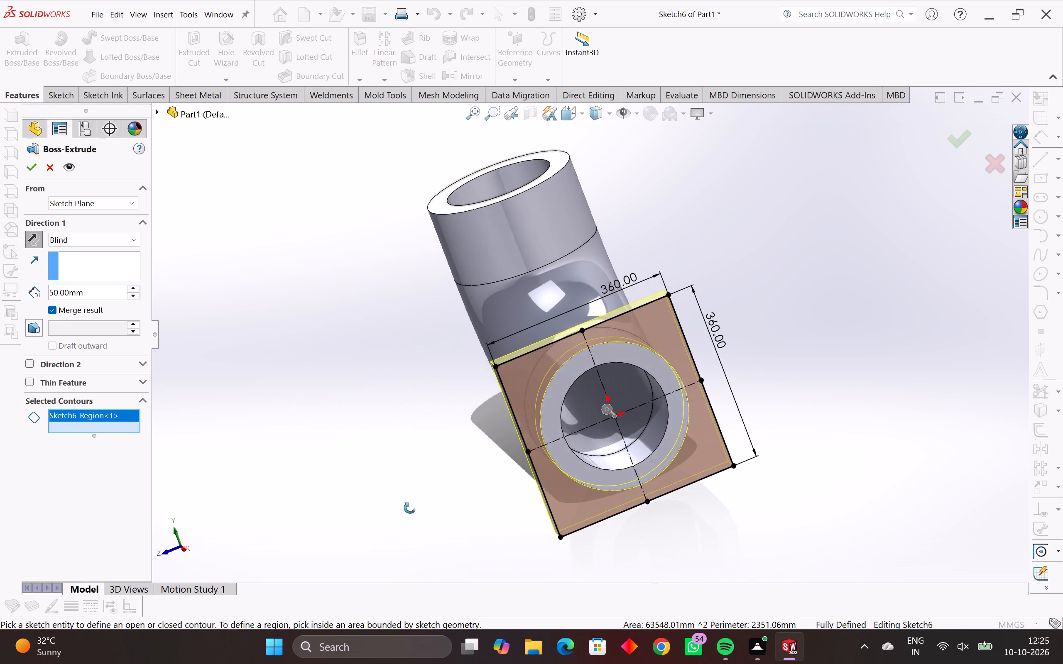
middle_click_drag(410, 508, 387, 513)
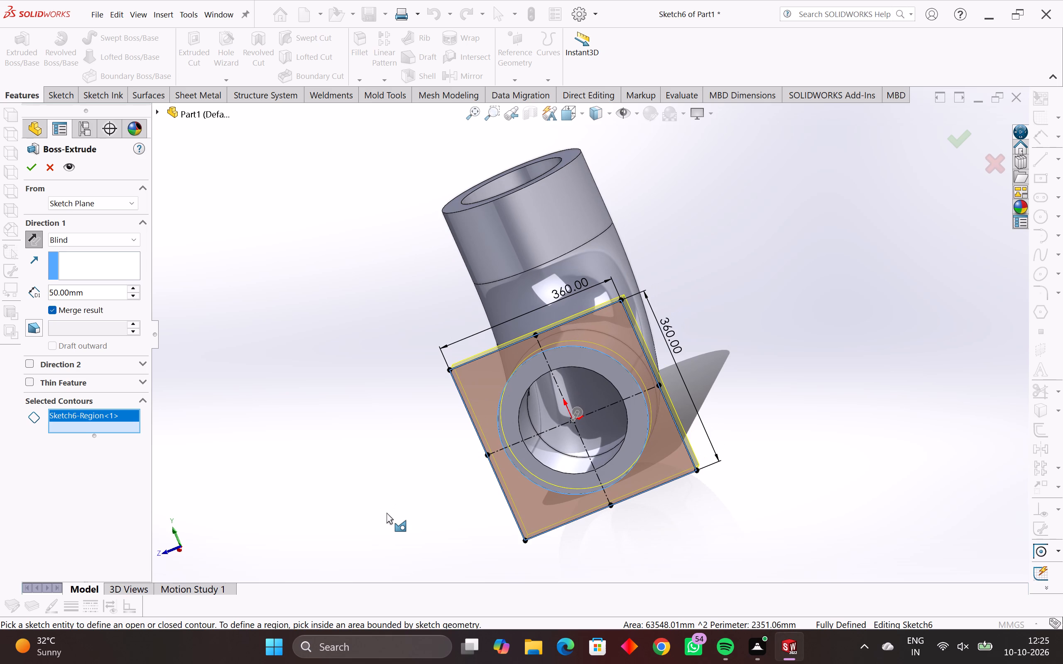
key("Return")
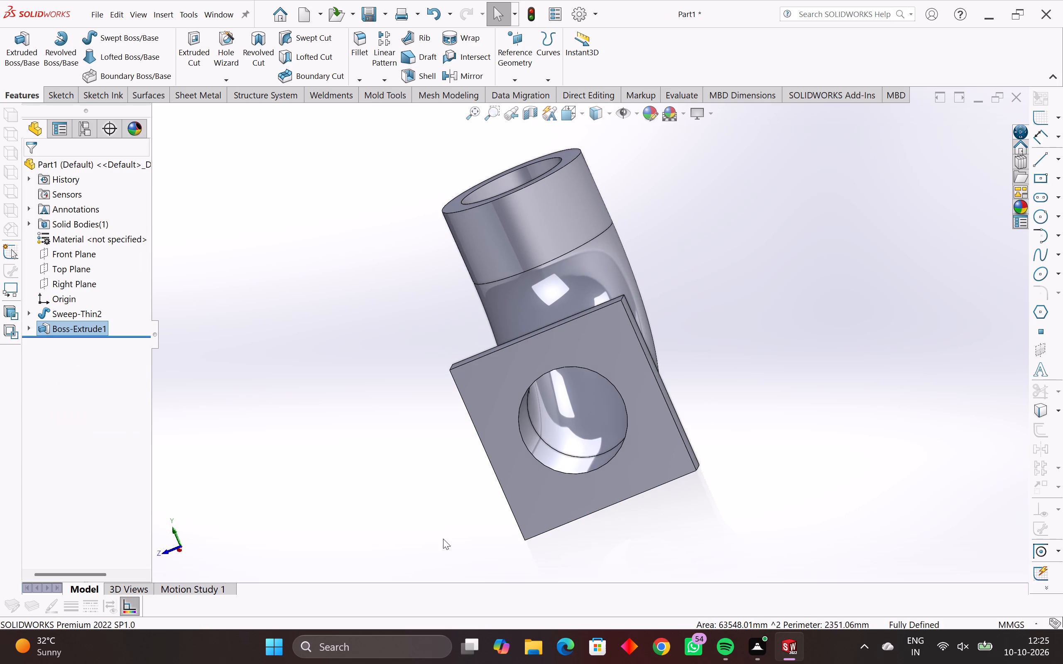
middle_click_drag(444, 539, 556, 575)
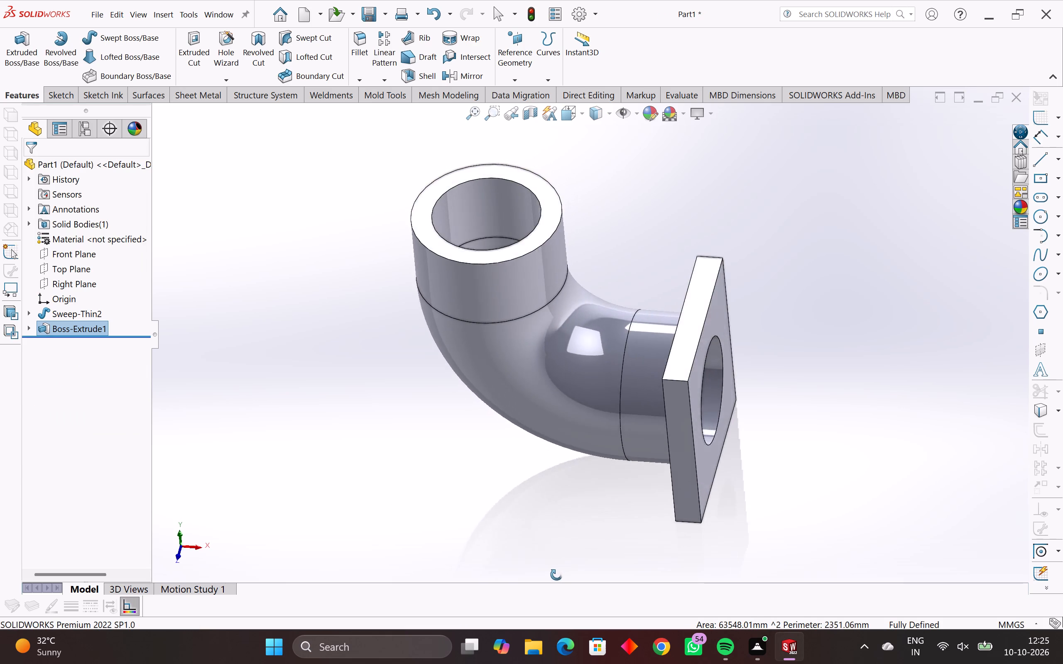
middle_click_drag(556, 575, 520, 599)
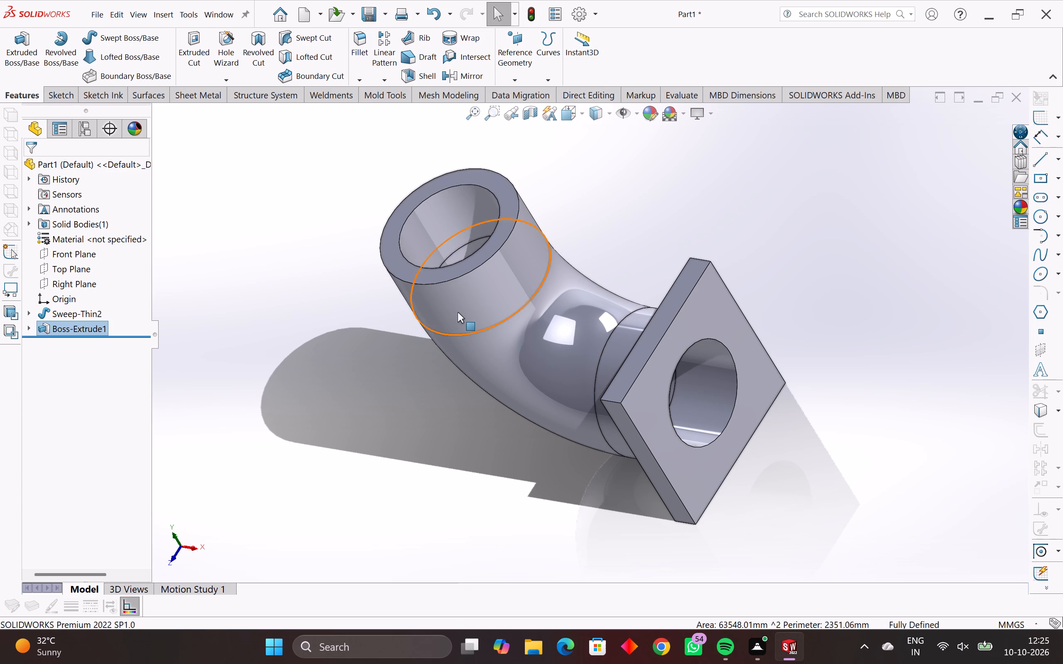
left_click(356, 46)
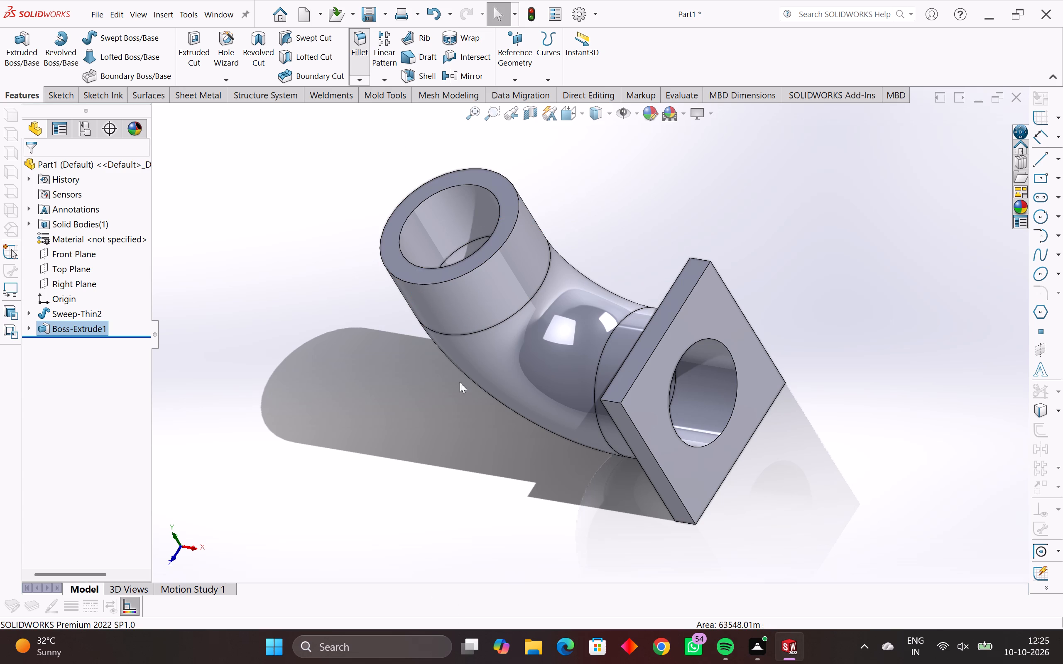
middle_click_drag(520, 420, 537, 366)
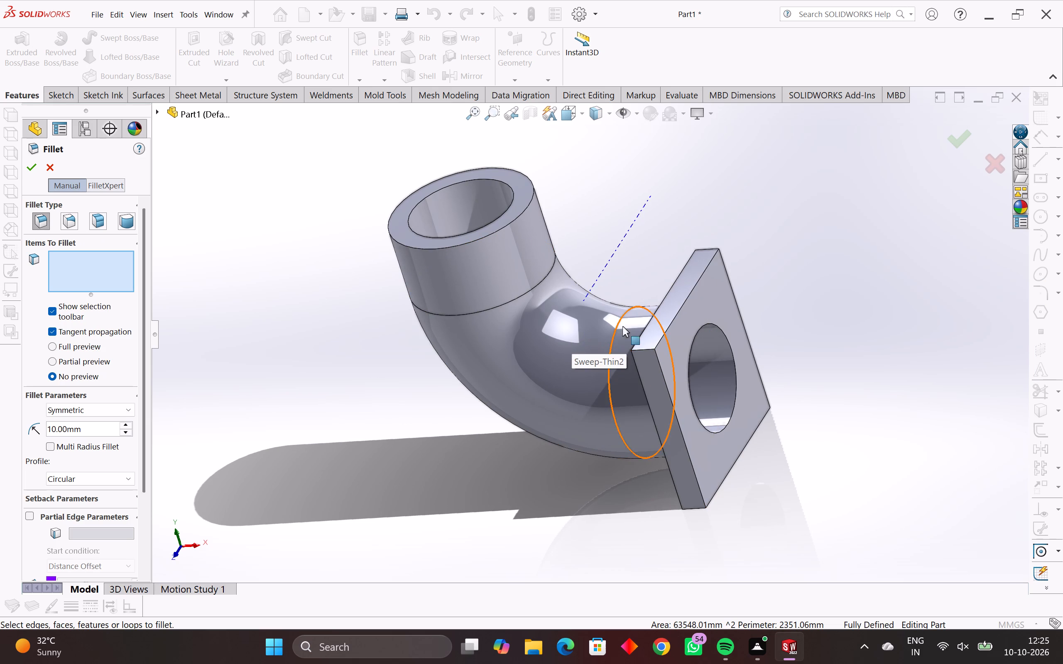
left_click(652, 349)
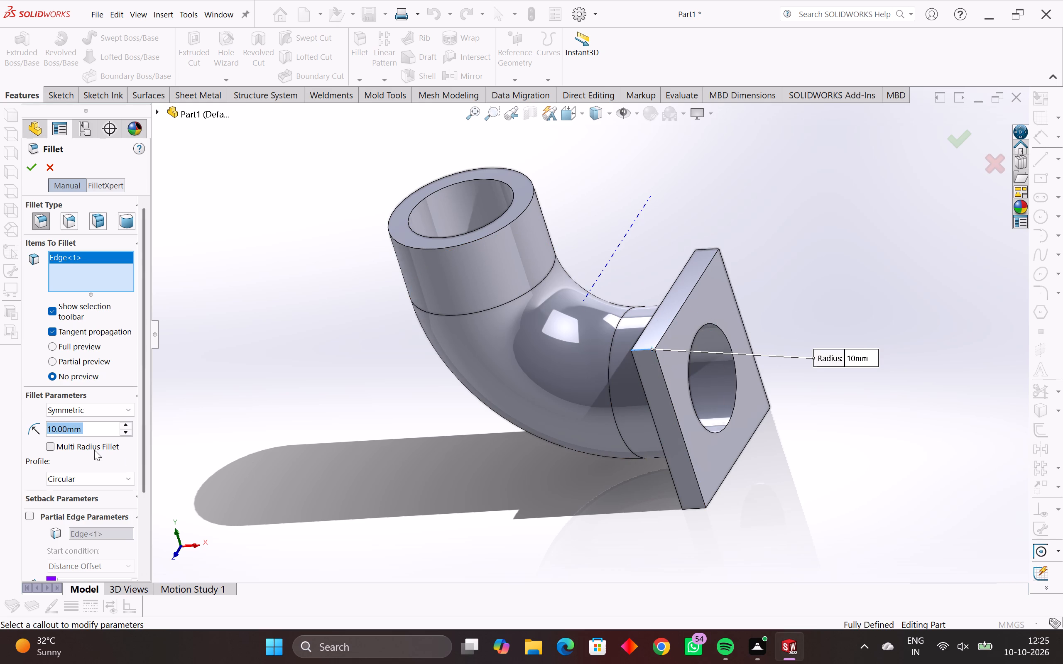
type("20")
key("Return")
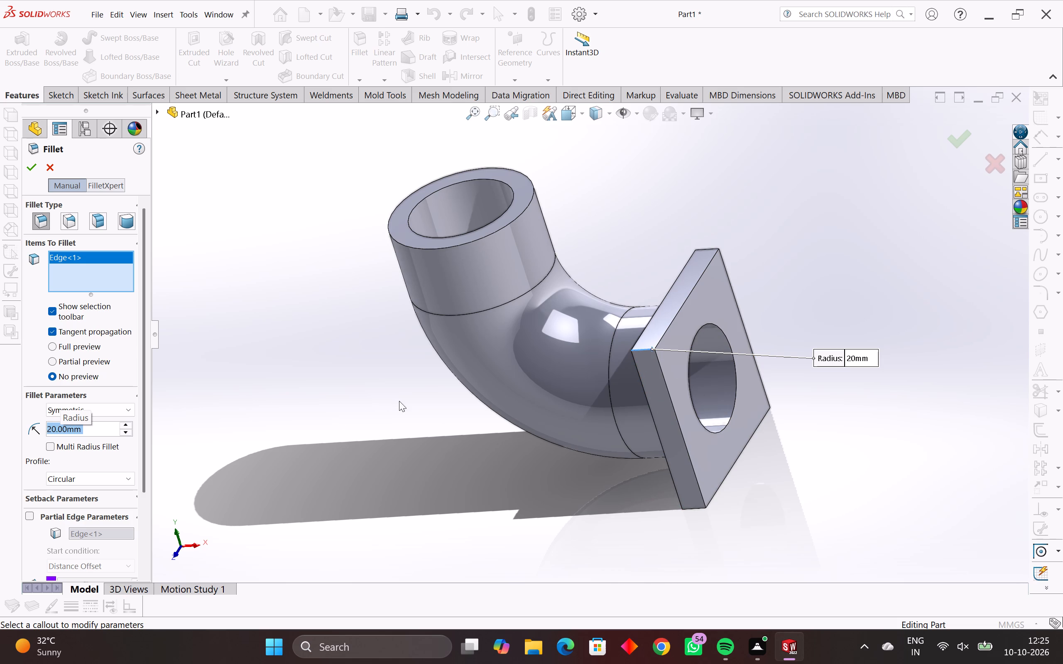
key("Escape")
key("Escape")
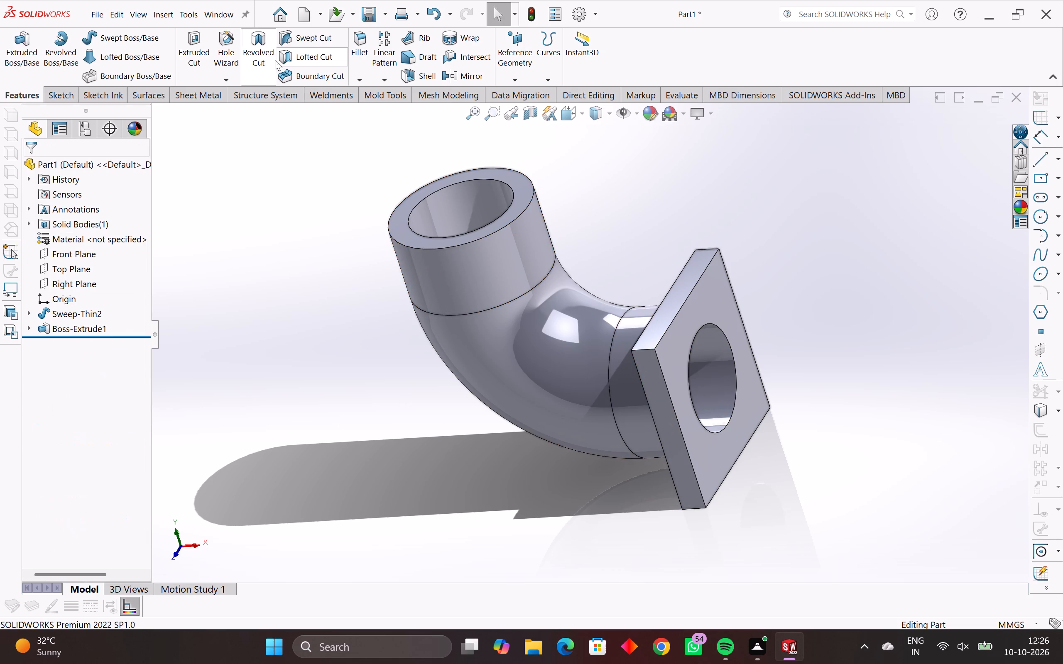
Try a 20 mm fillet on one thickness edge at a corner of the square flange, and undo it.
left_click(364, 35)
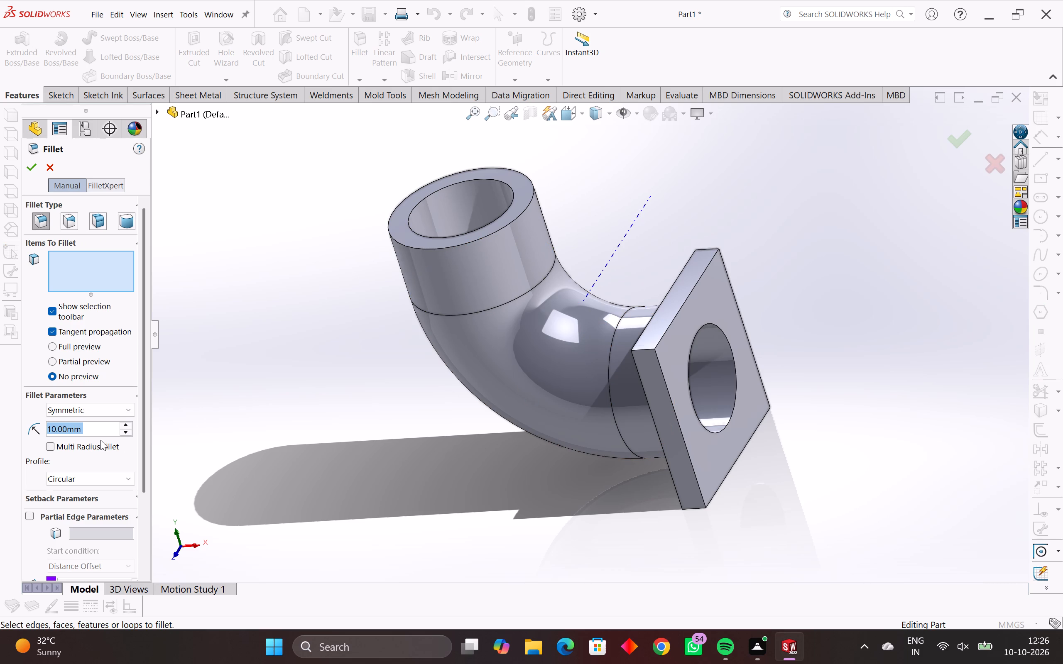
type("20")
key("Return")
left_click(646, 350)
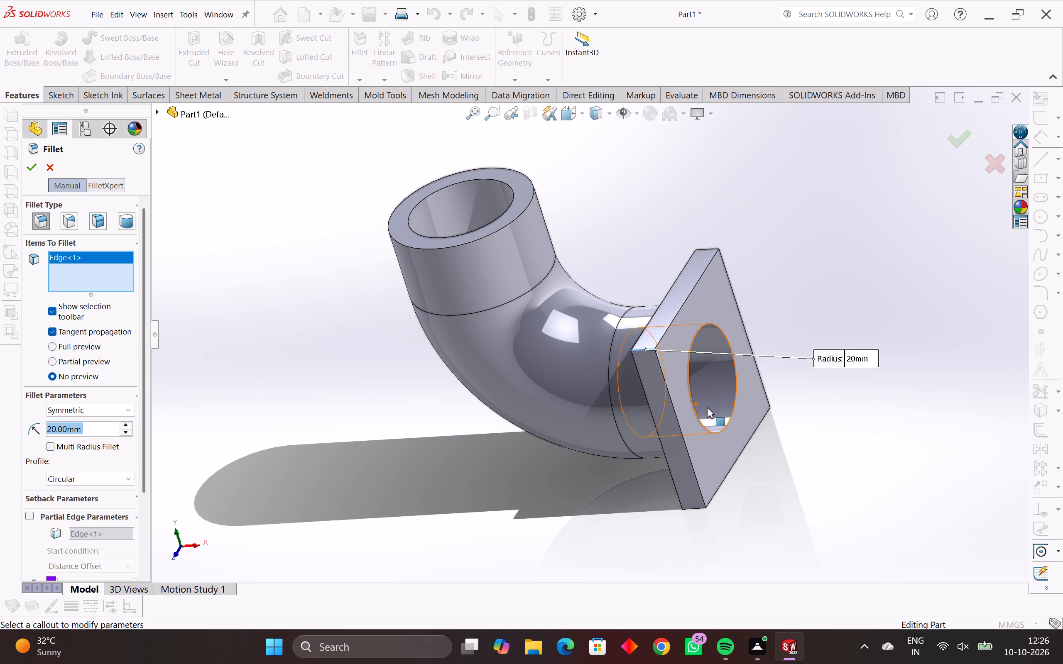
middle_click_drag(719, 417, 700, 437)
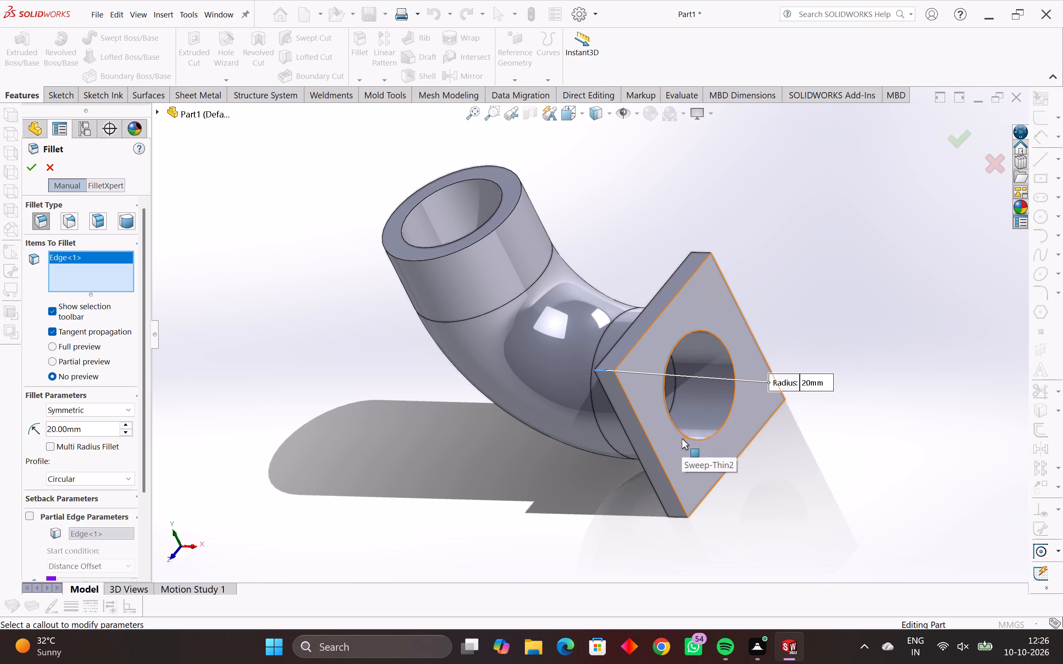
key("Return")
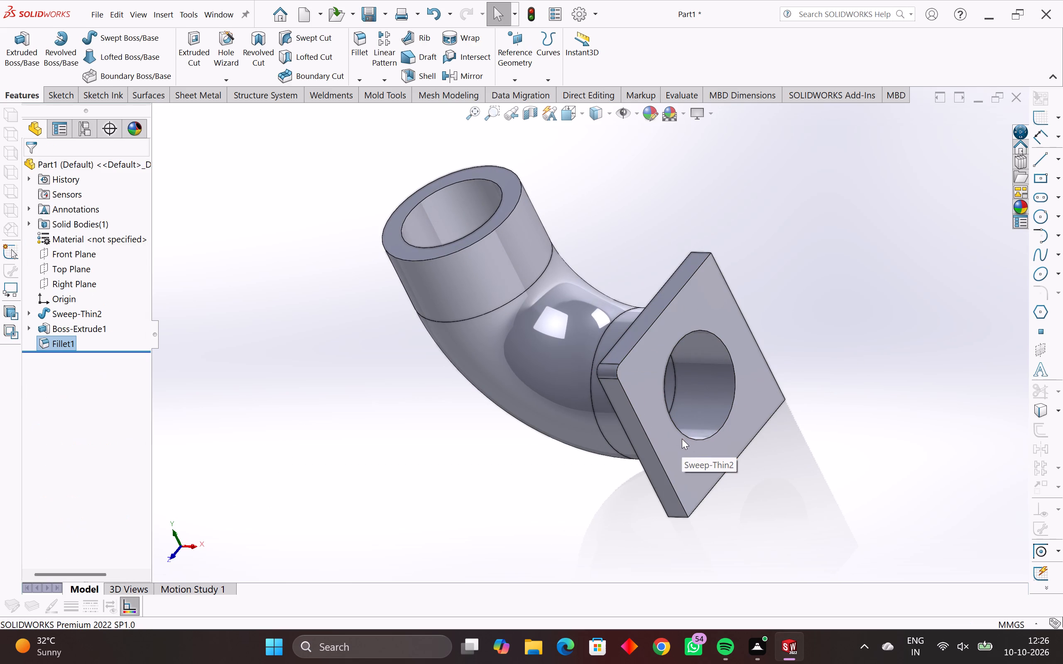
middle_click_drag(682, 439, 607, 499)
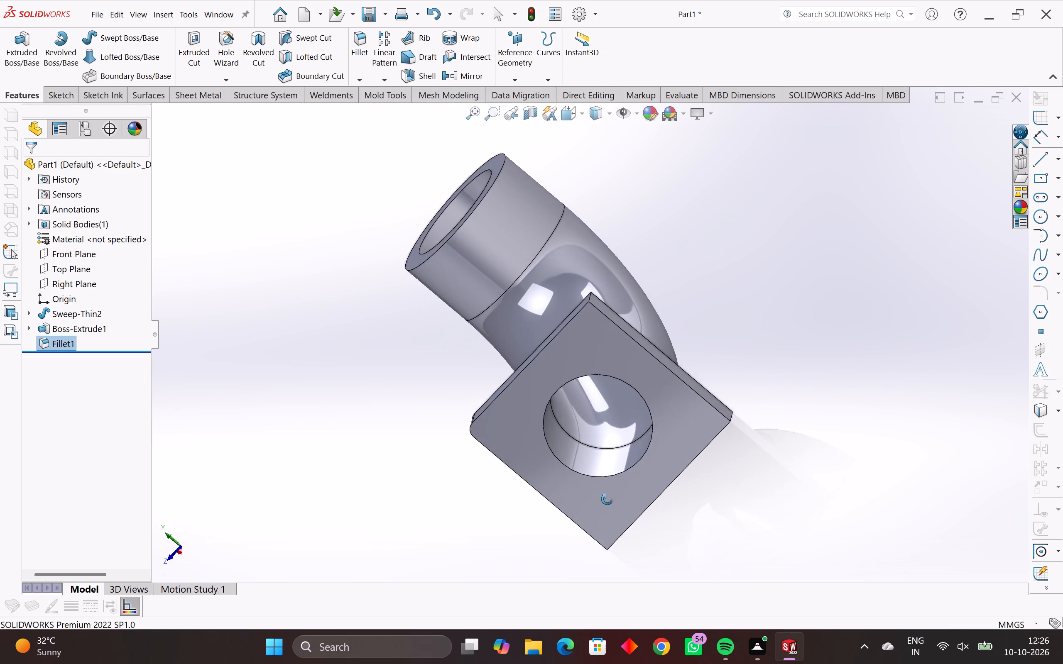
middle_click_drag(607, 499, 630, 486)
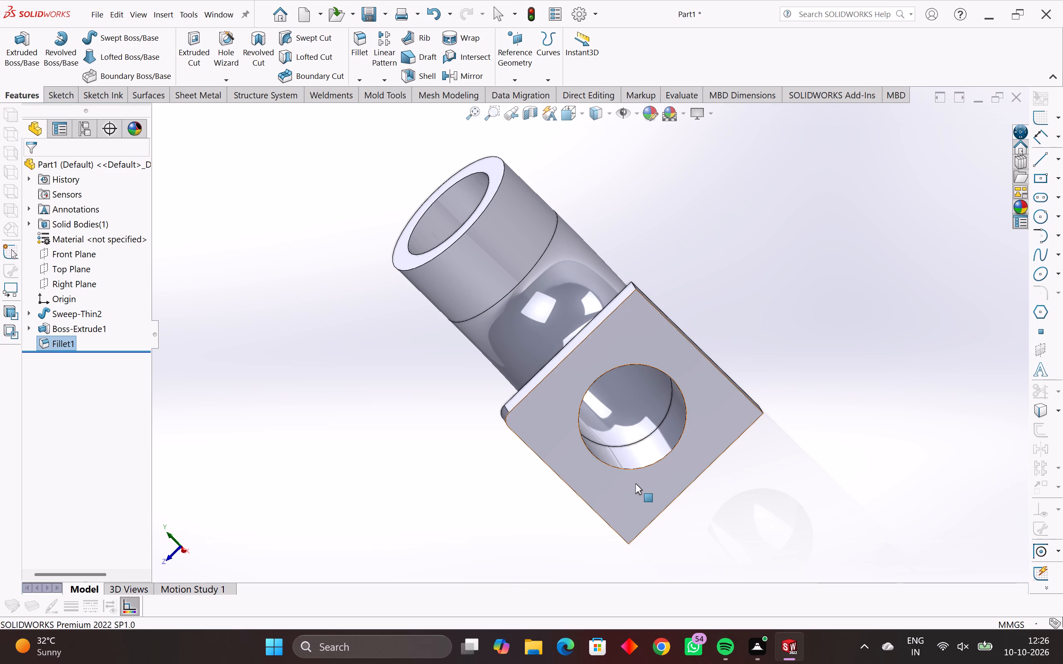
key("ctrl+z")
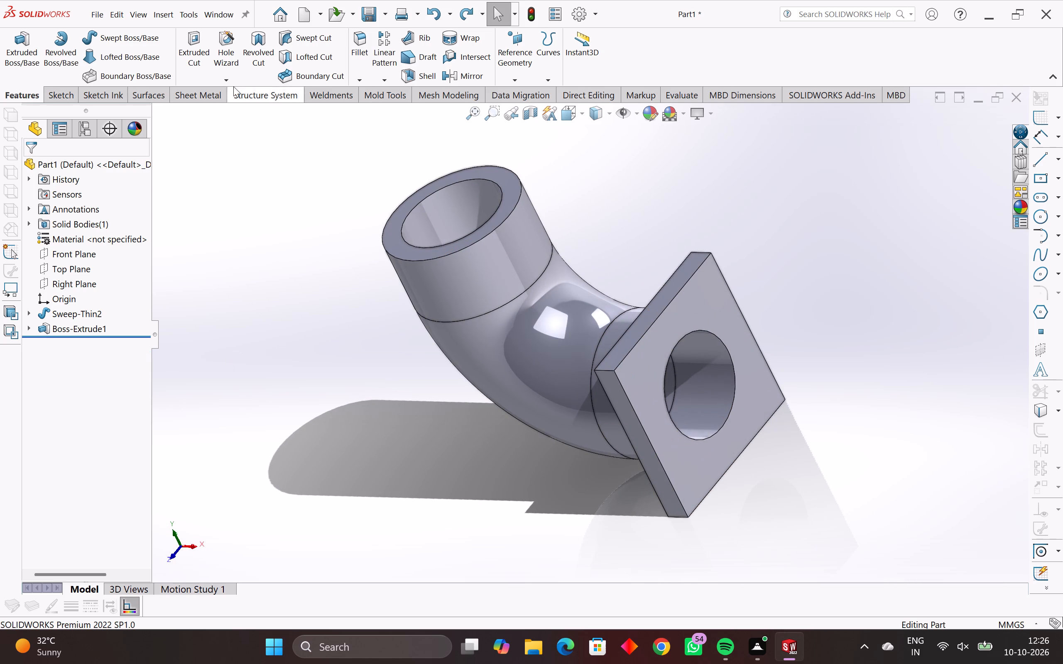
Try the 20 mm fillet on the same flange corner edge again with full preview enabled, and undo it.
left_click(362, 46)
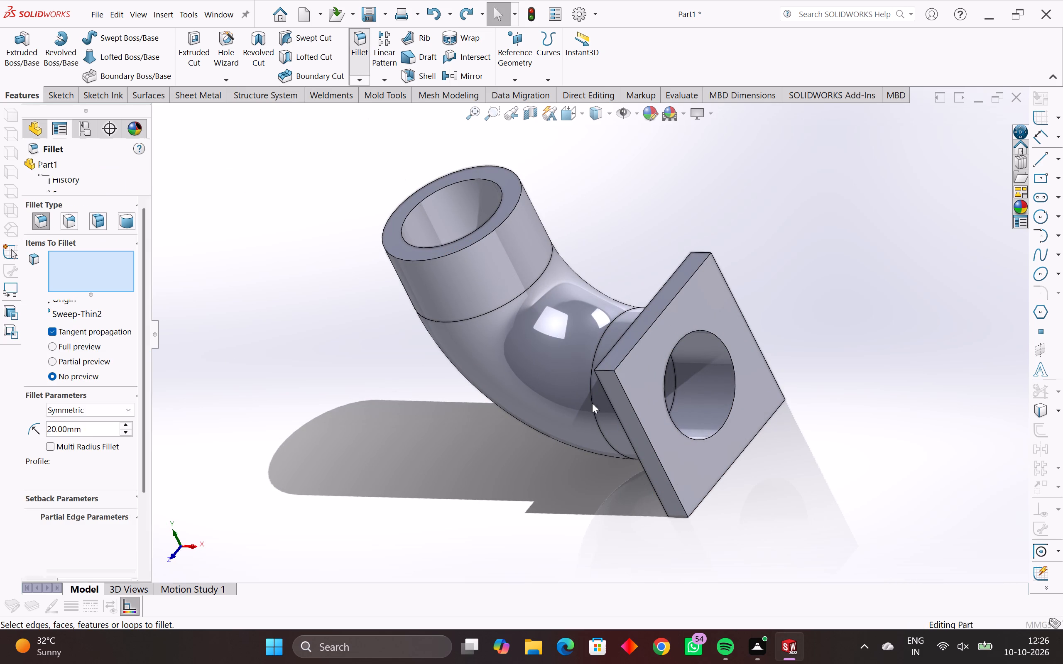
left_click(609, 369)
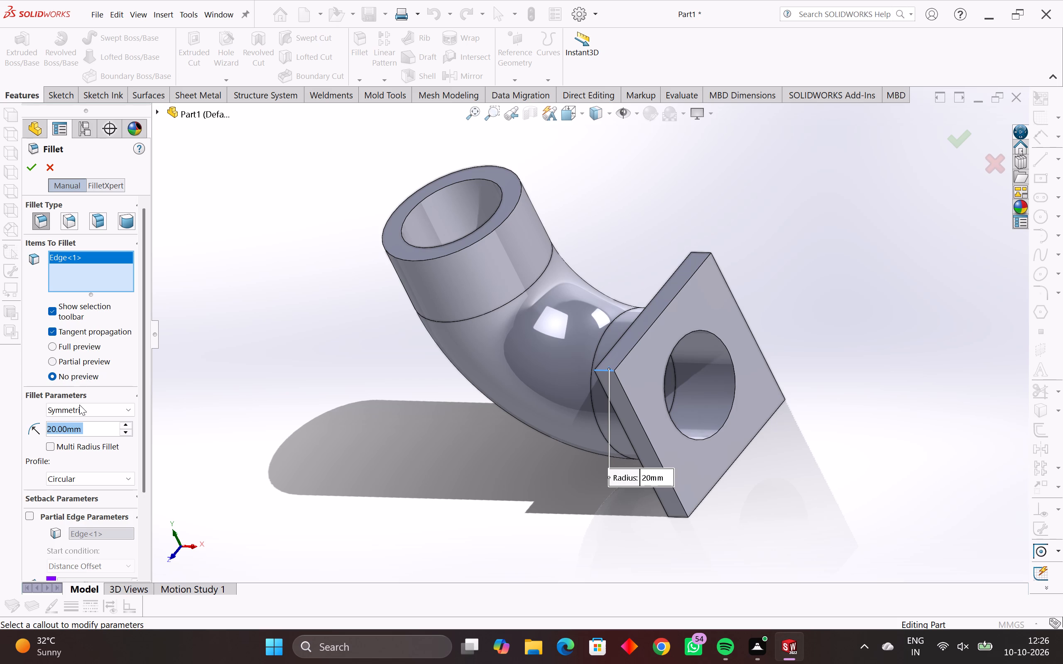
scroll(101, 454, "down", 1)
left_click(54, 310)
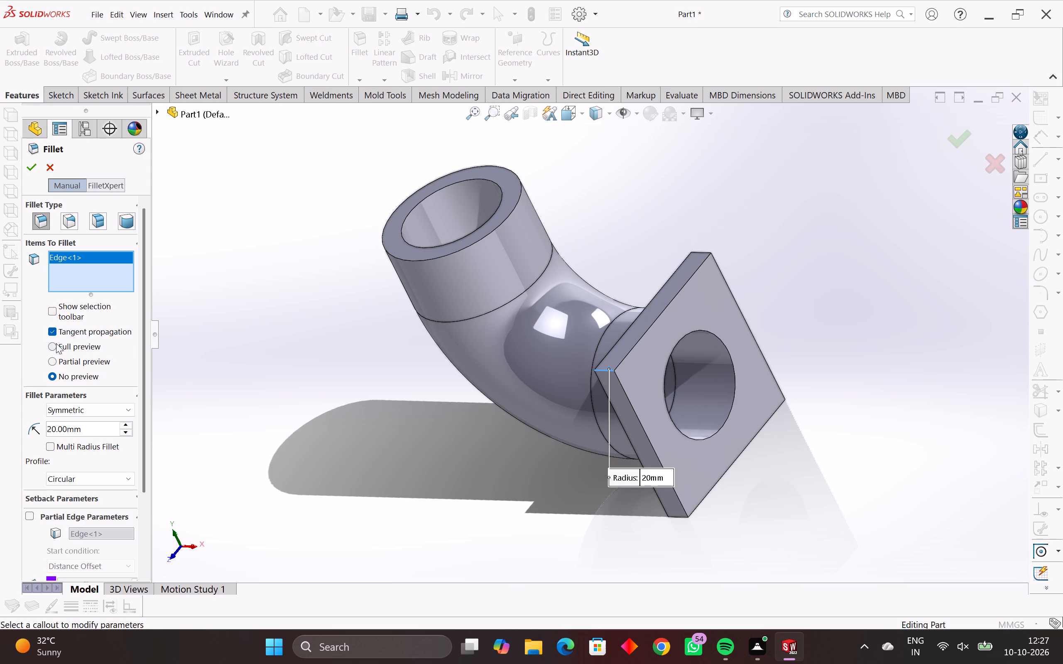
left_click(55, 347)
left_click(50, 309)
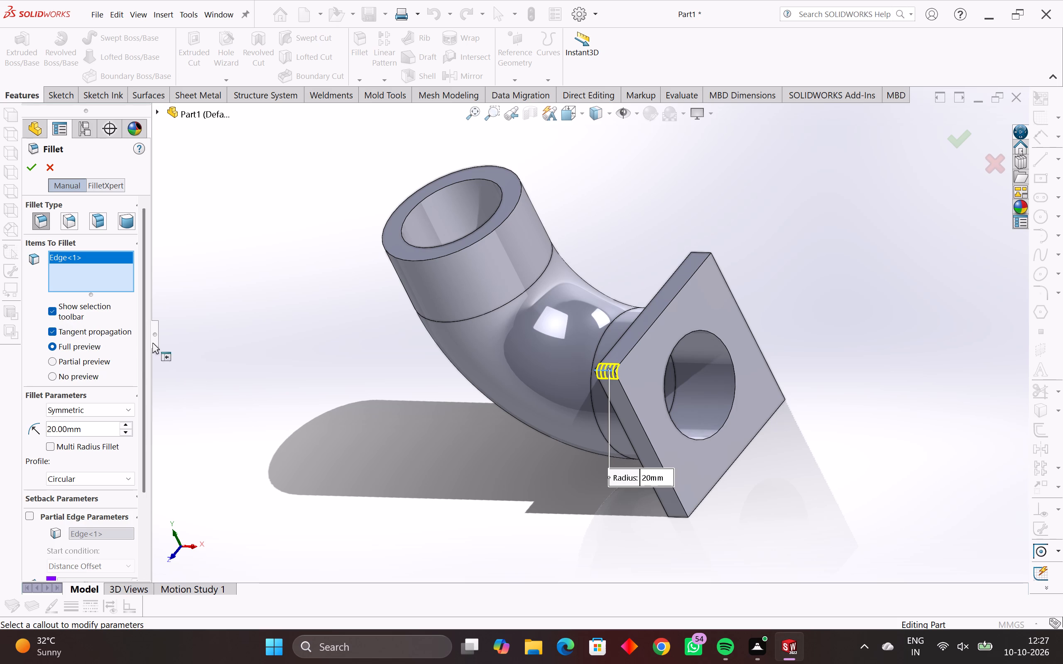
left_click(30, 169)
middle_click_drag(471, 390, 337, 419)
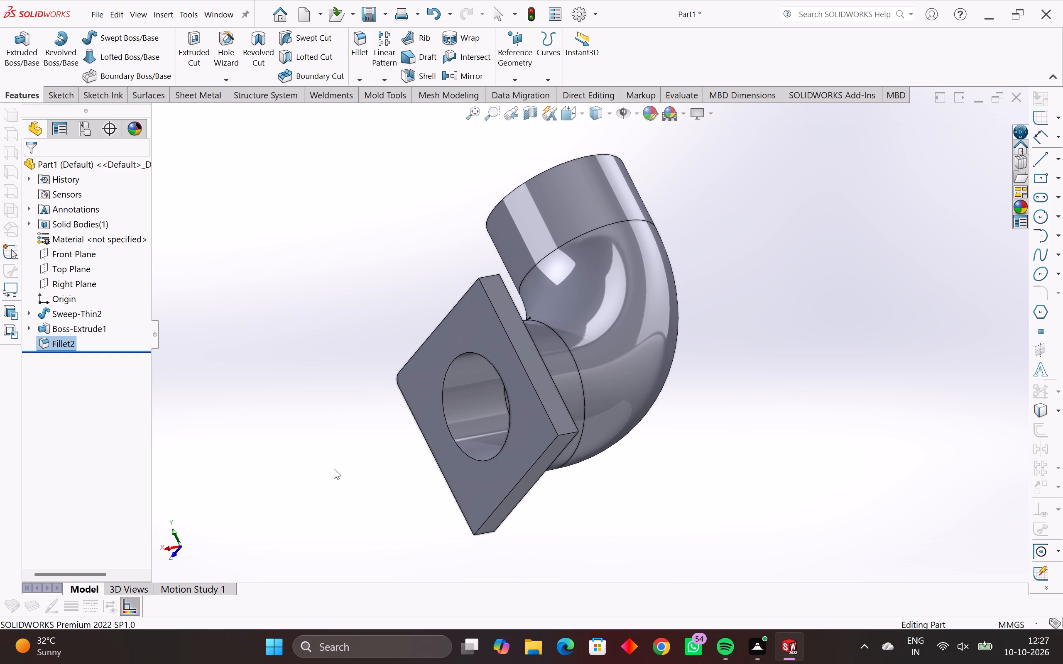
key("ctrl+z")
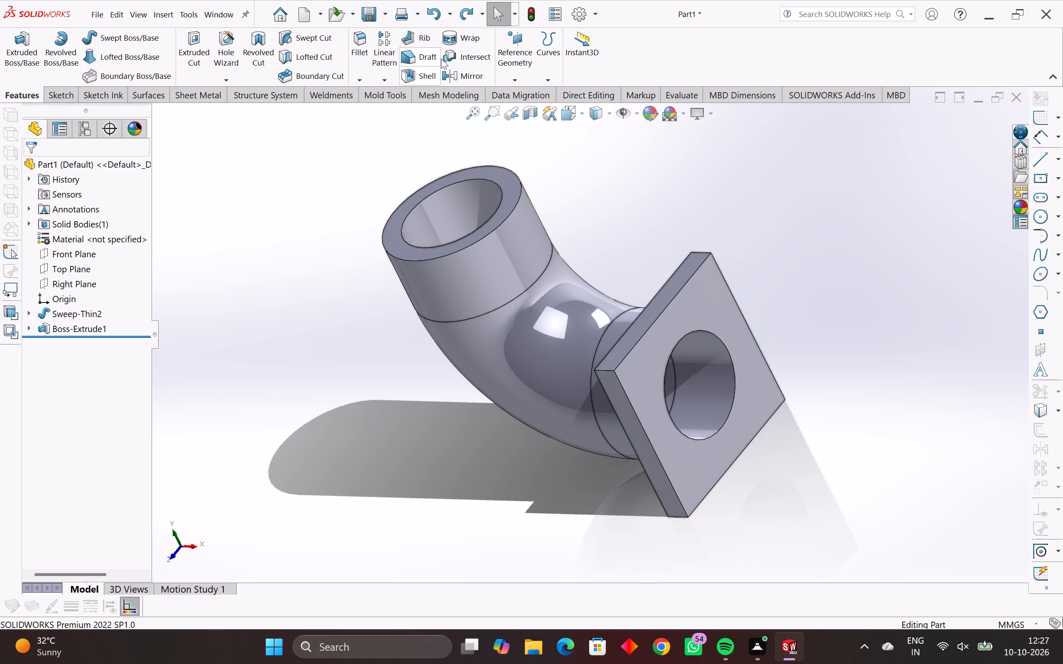
Set up a 20 mm symmetric fillet on one flange corner edge, with a Conic Rho 0.45 profile and the selection toolbar off.
left_click(359, 42)
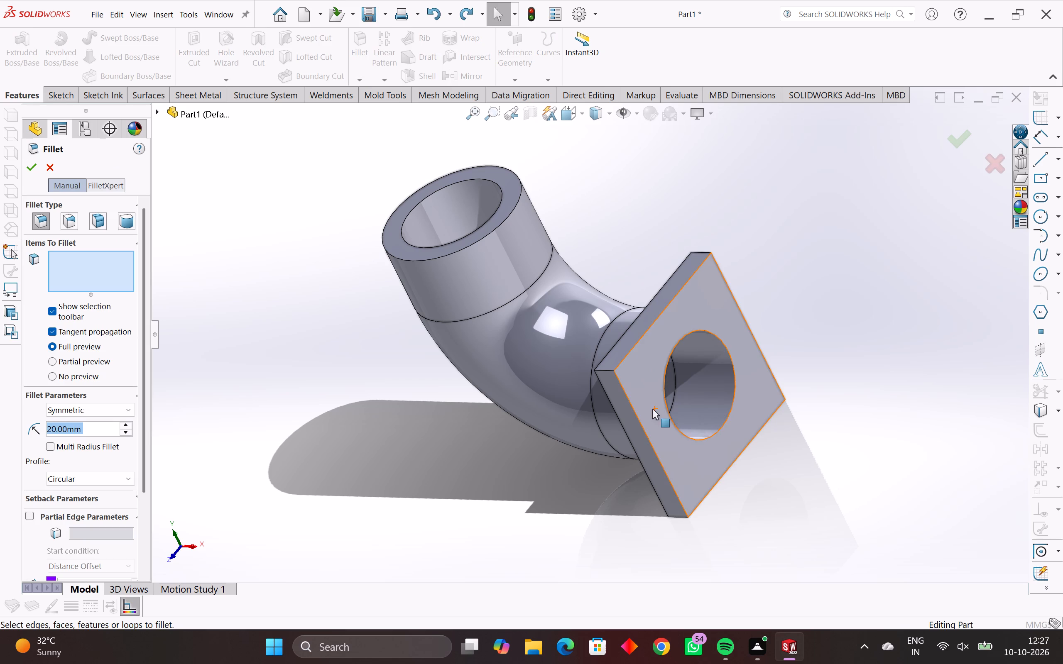
left_click(50, 308)
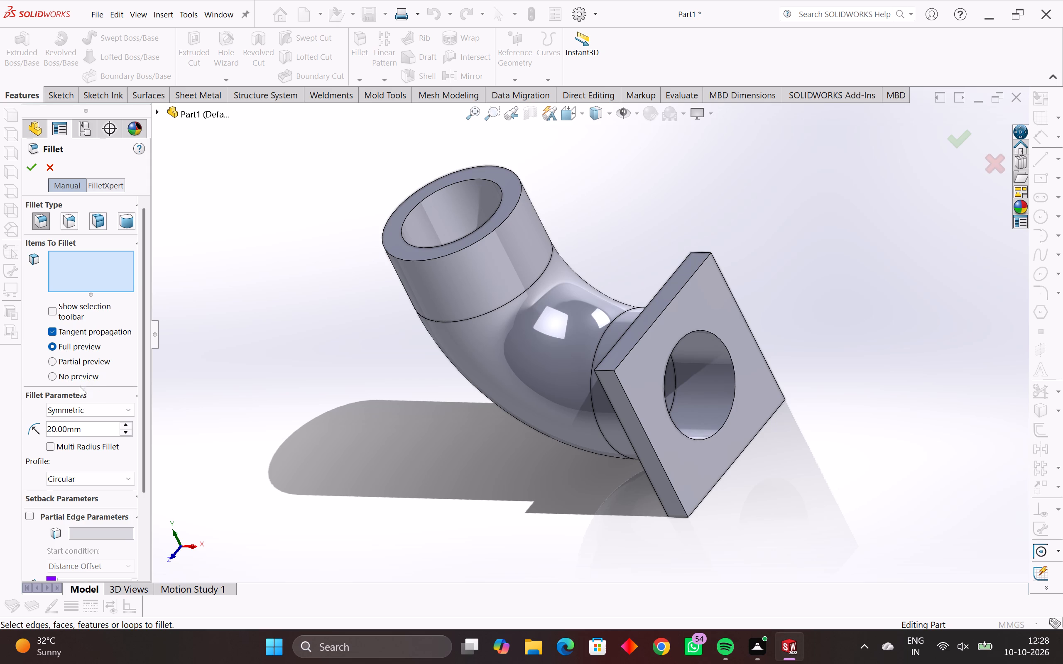
scroll(31, 408, "down", 3)
scroll(64, 463, "down", 3)
scroll(105, 520, "up", 4)
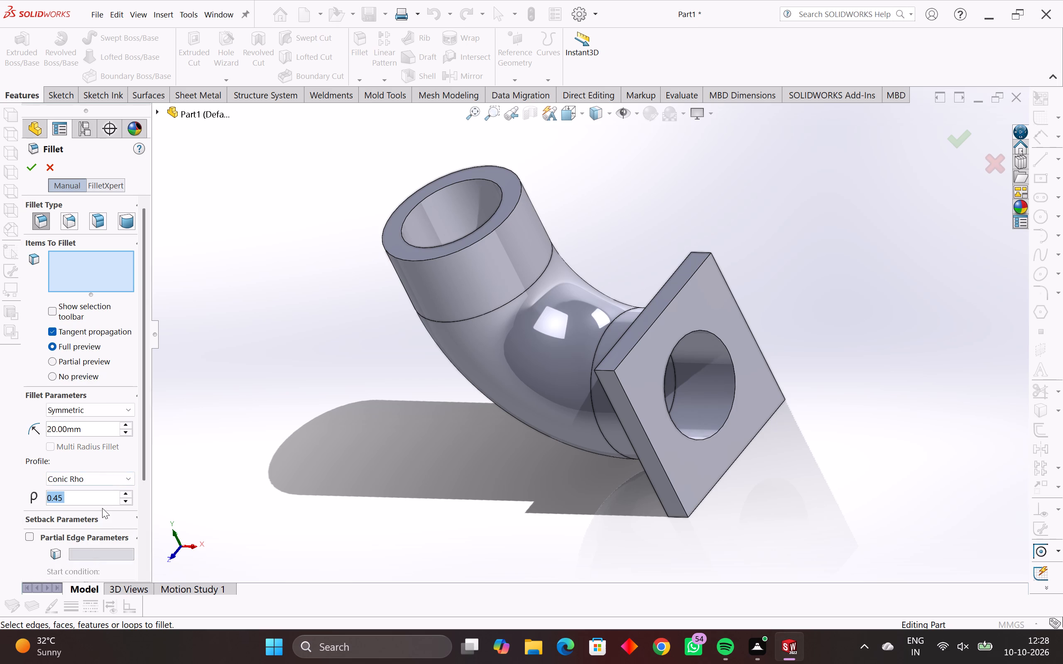
scroll(77, 405, "up", 3)
scroll(50, 365, "up", 3)
left_click(602, 371)
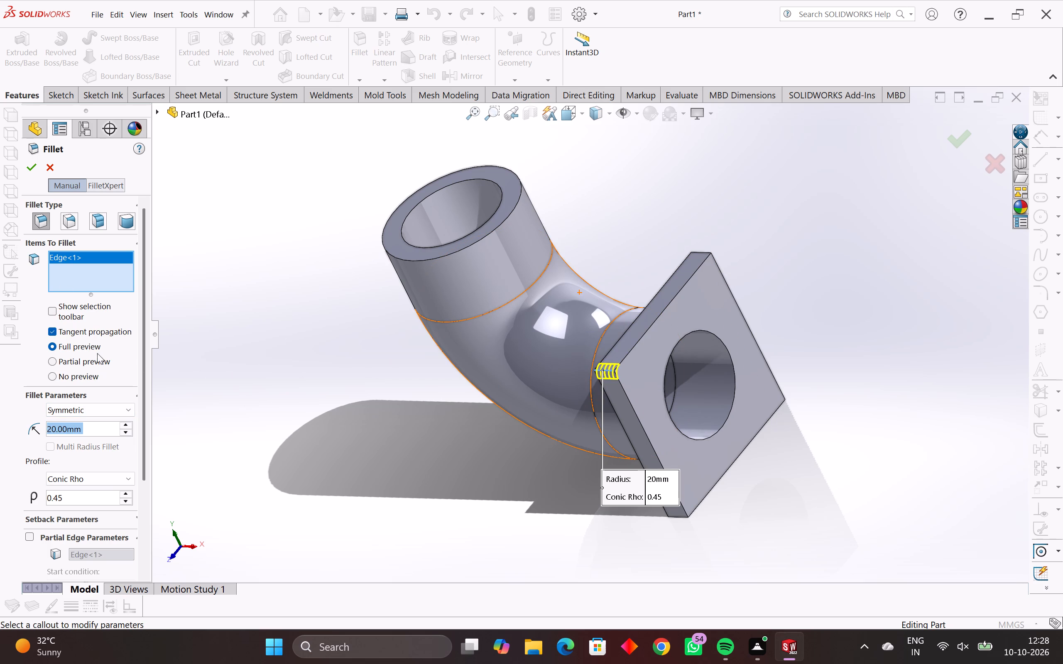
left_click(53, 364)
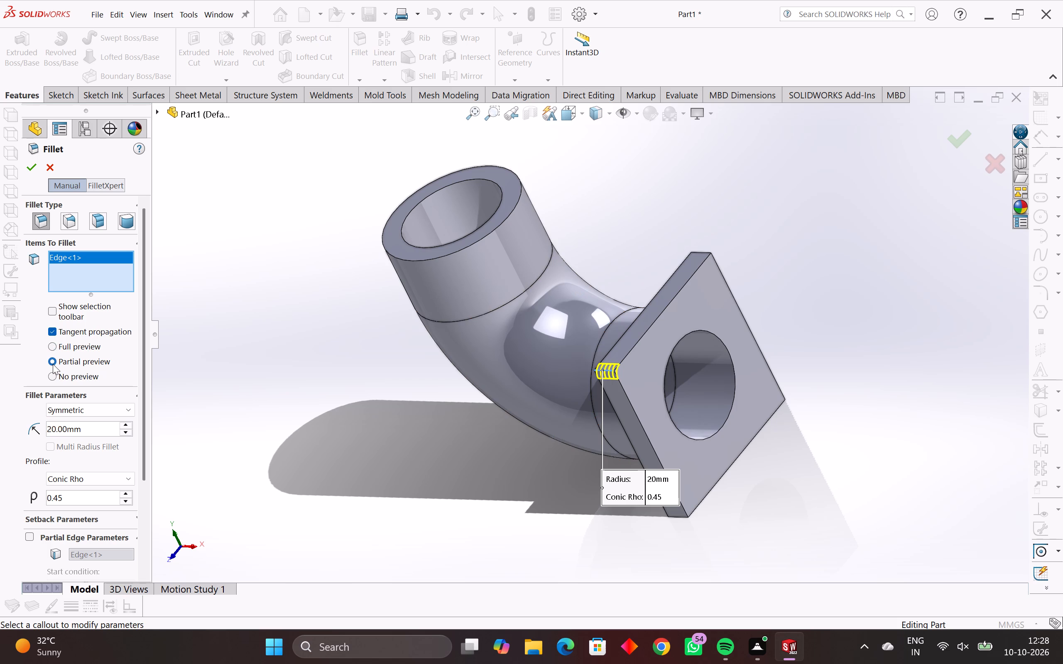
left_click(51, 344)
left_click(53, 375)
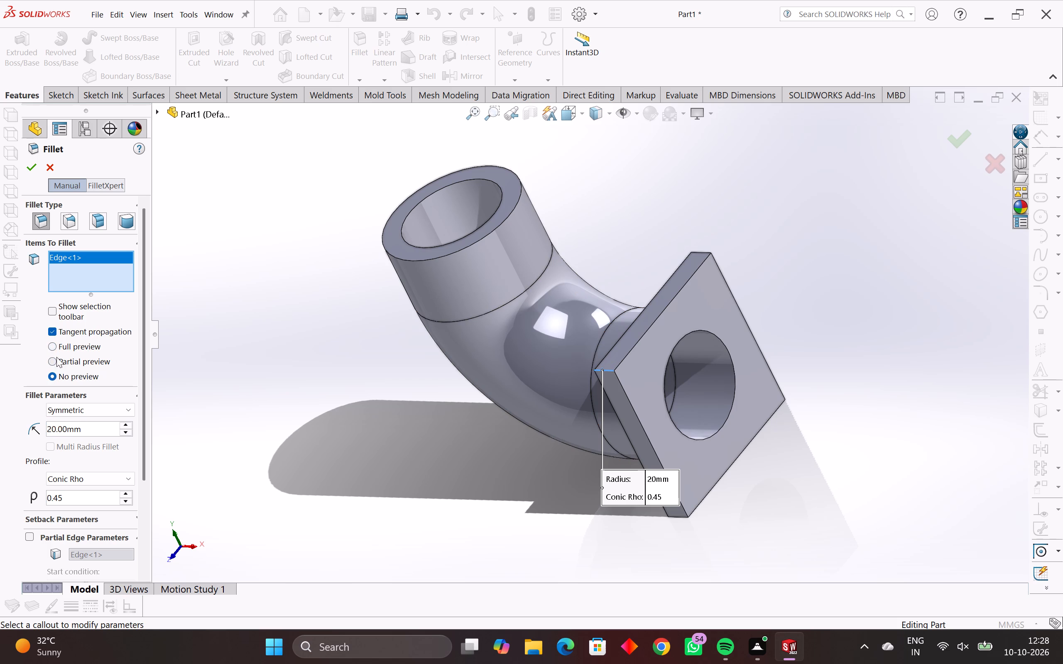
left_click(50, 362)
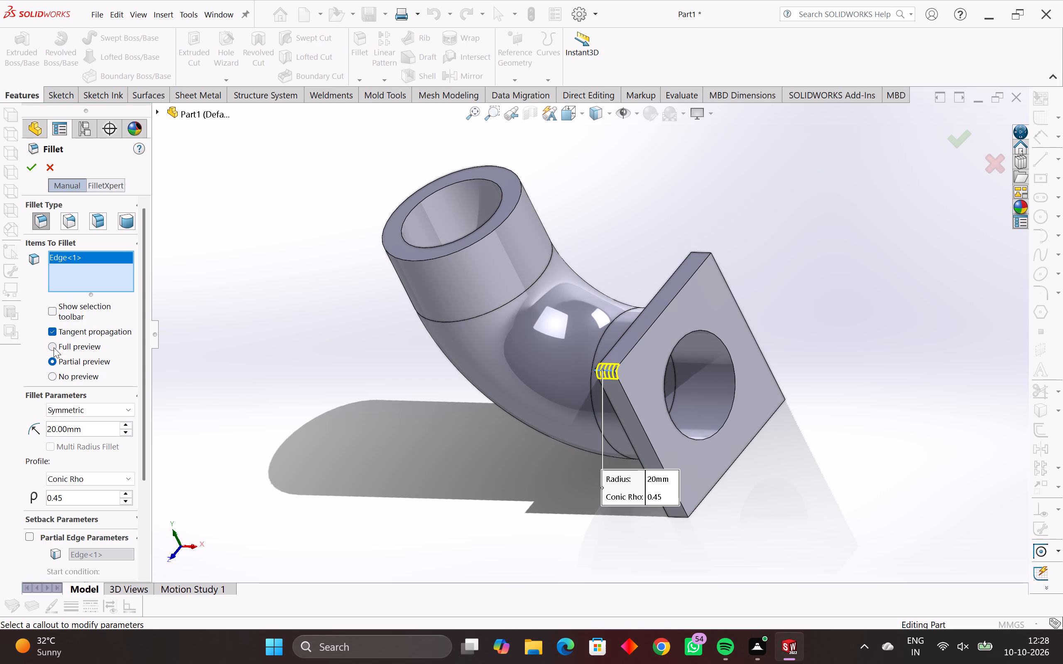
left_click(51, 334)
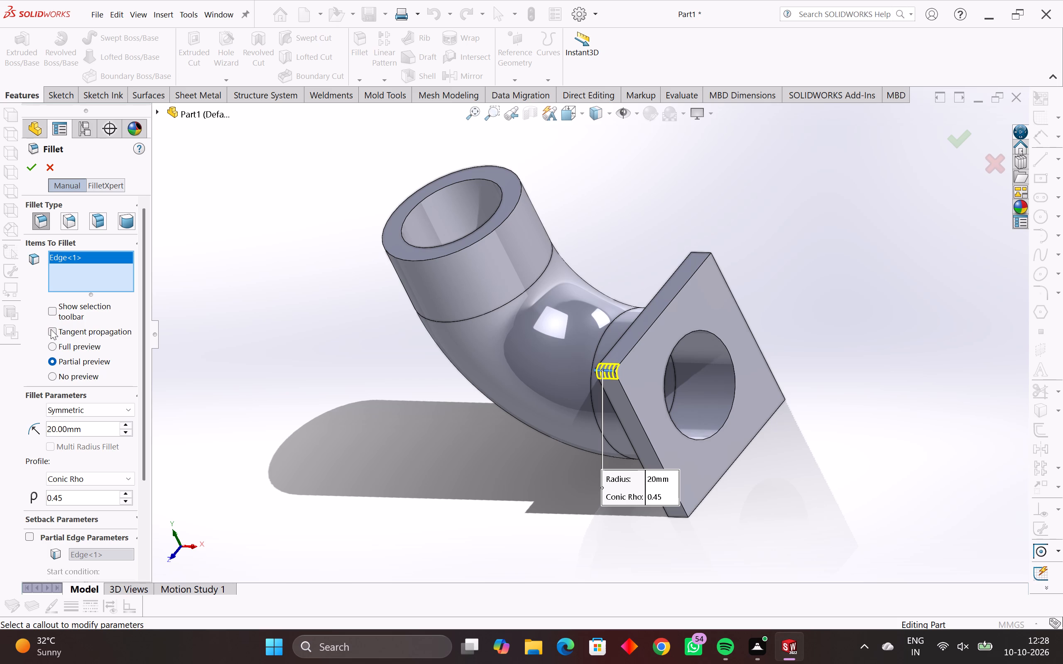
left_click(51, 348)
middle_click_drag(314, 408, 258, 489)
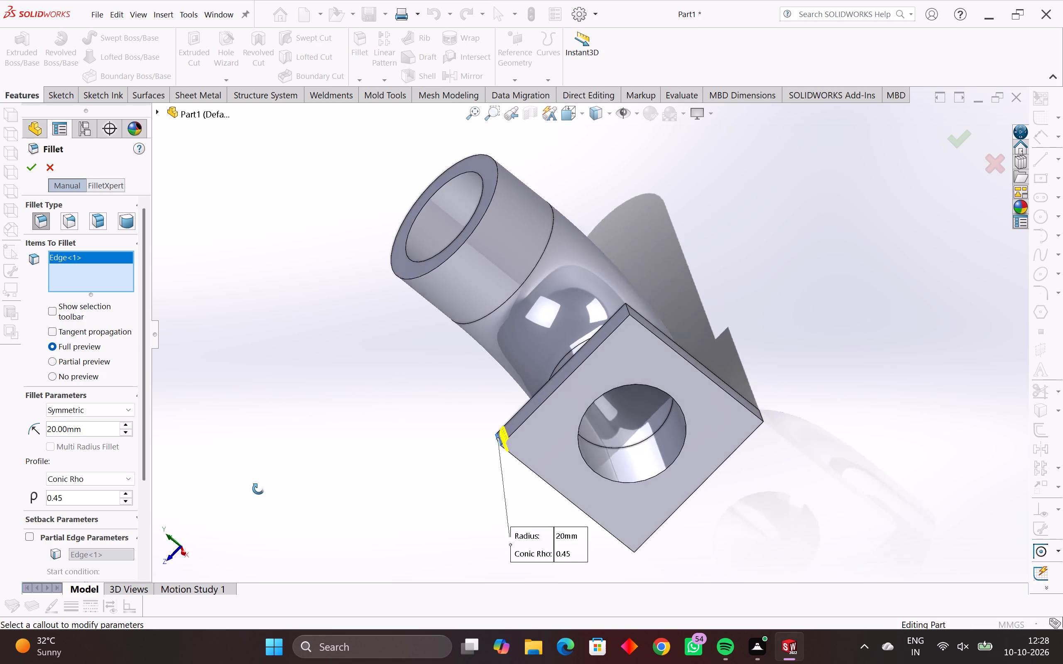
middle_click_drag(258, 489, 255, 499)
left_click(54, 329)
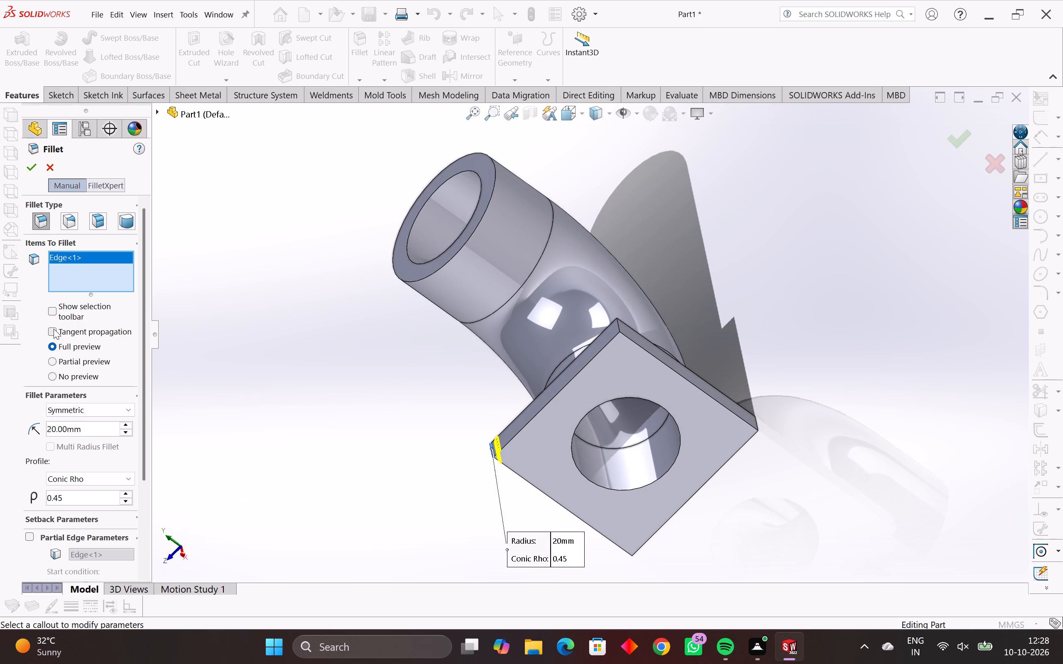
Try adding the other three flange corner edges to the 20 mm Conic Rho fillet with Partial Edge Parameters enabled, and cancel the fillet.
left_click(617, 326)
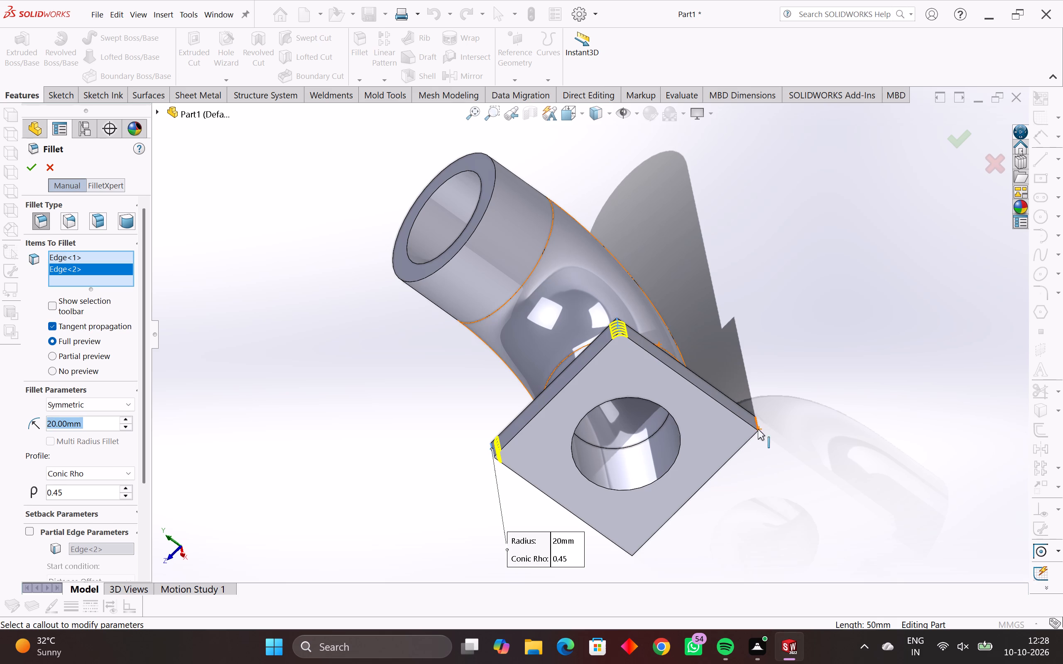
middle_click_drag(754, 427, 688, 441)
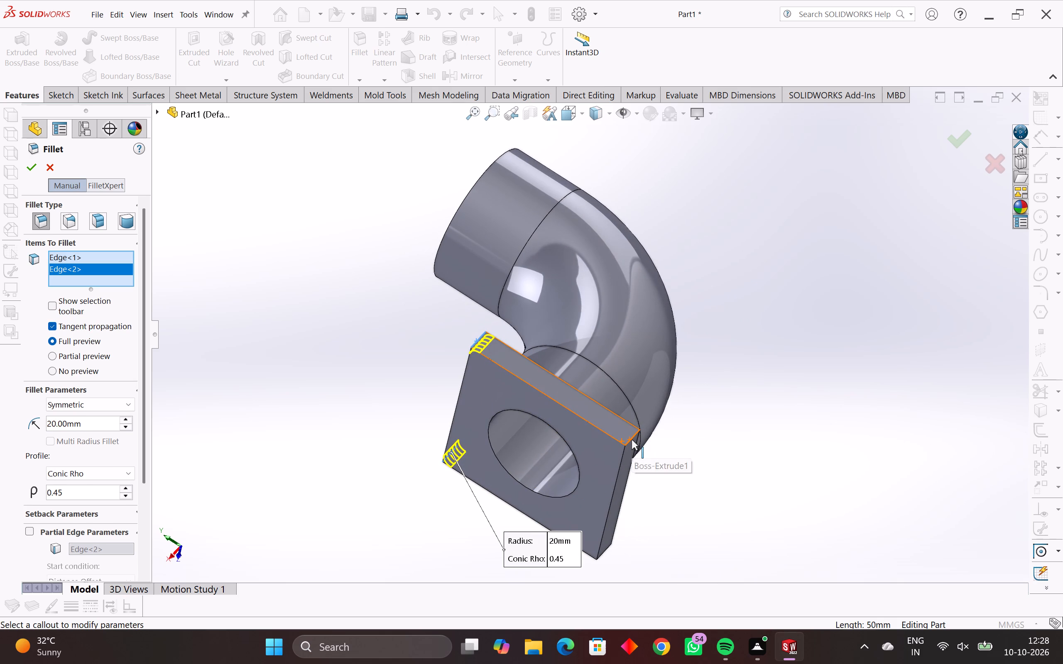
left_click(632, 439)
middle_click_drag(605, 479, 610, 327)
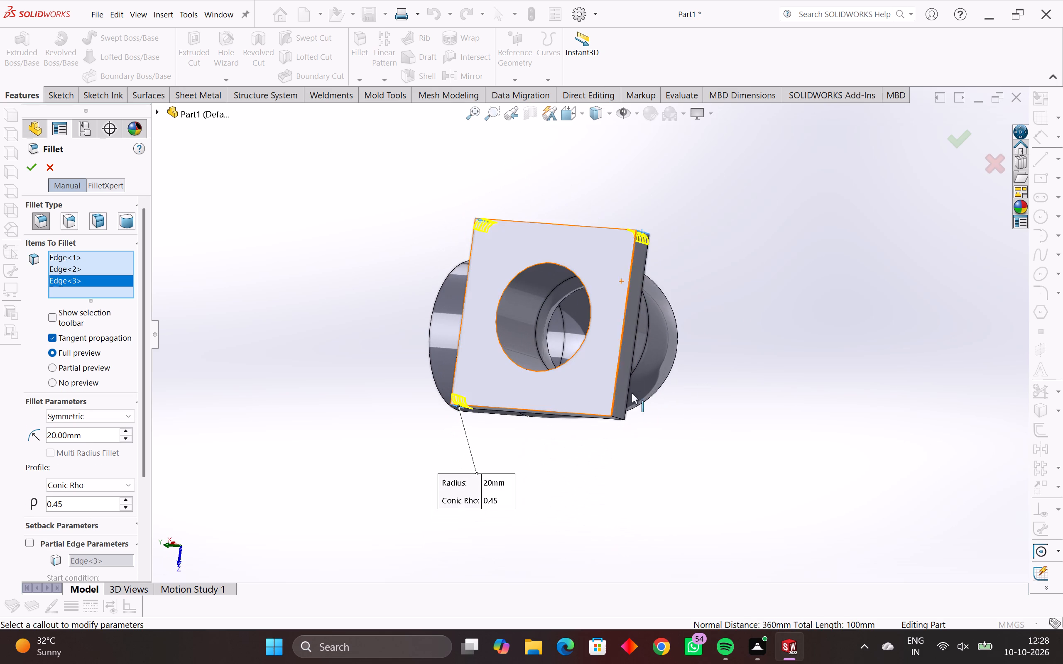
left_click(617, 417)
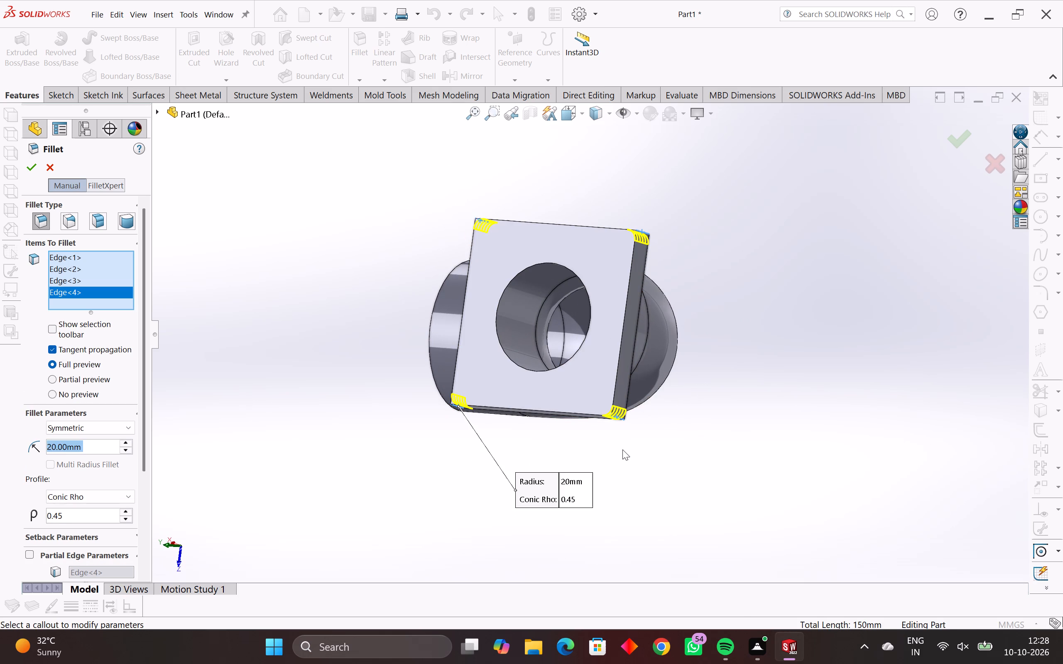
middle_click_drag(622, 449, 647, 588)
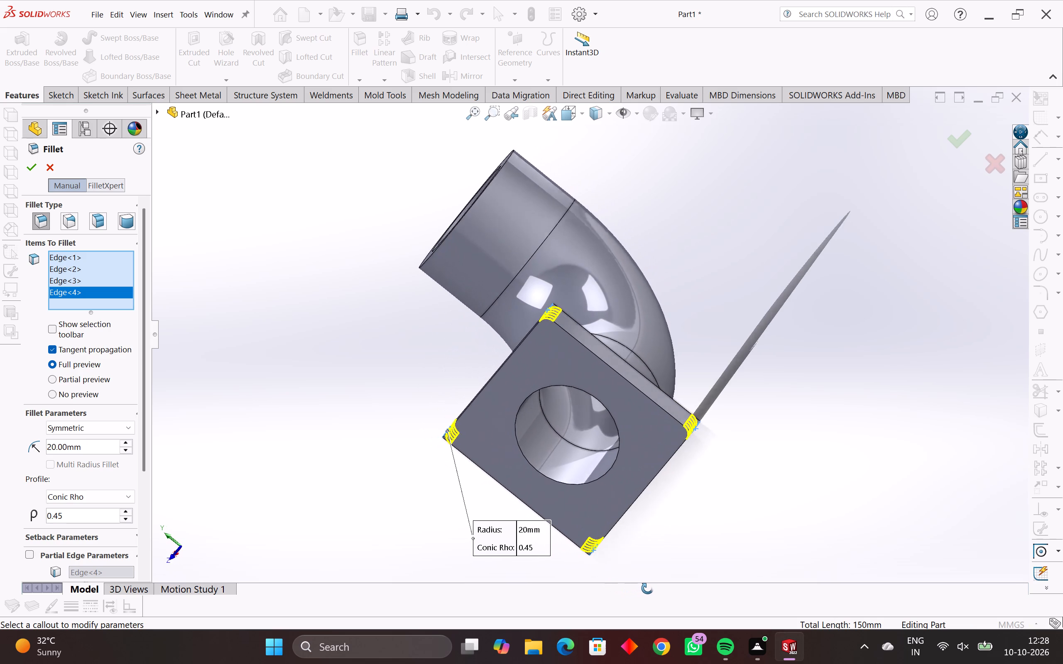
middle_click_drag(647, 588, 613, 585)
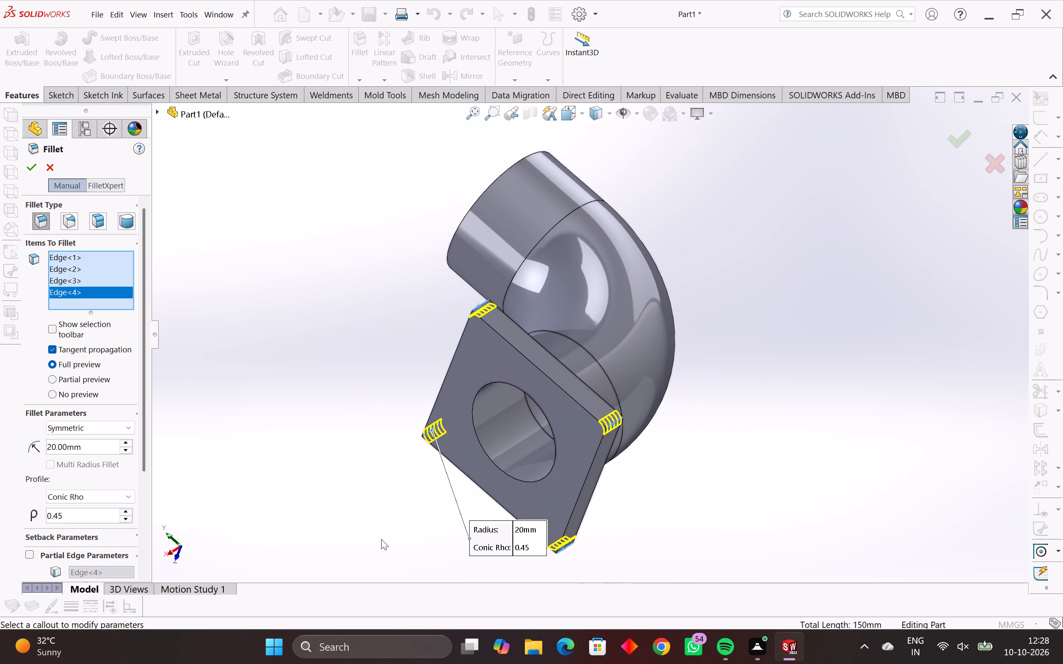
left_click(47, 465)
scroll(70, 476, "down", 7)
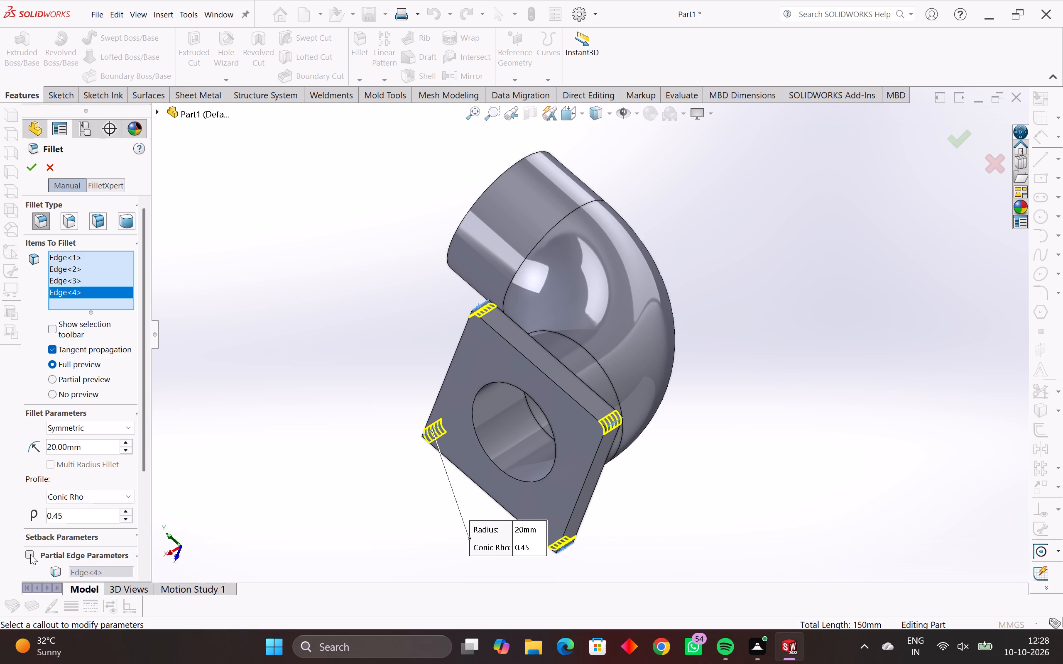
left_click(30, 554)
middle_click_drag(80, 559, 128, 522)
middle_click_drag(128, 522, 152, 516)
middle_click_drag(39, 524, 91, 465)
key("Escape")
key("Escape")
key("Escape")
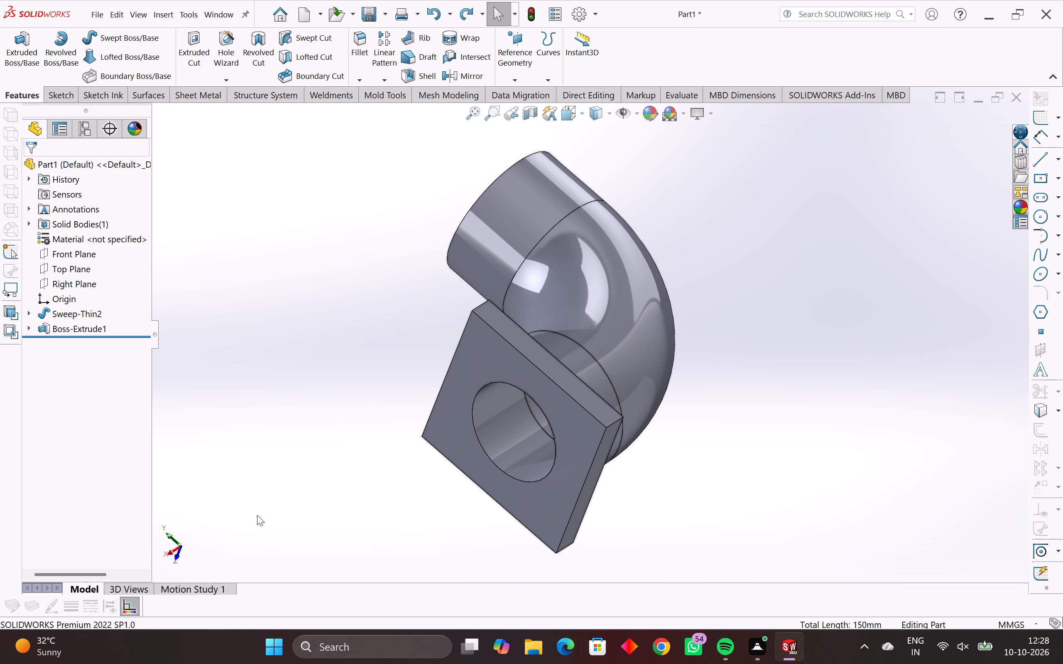
Set up a new 20 mm fillet on one flange corner edge with Partial Edge Parameters enabled and a 10 mm Conic Radius profile.
middle_click_drag(269, 519, 448, 474)
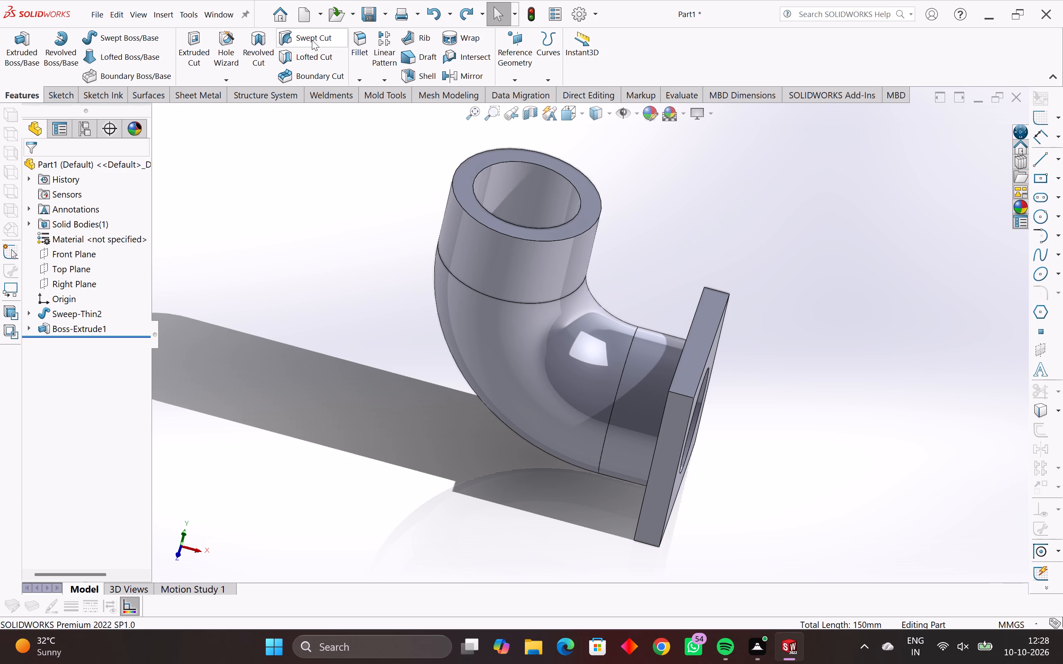
left_click(353, 41)
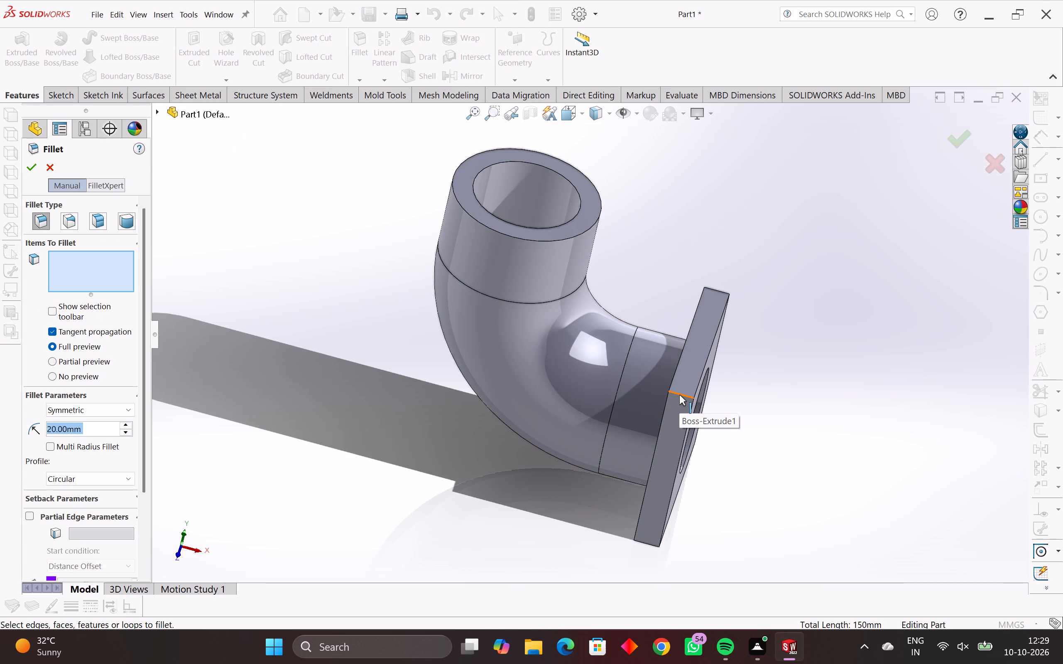
left_click(30, 515)
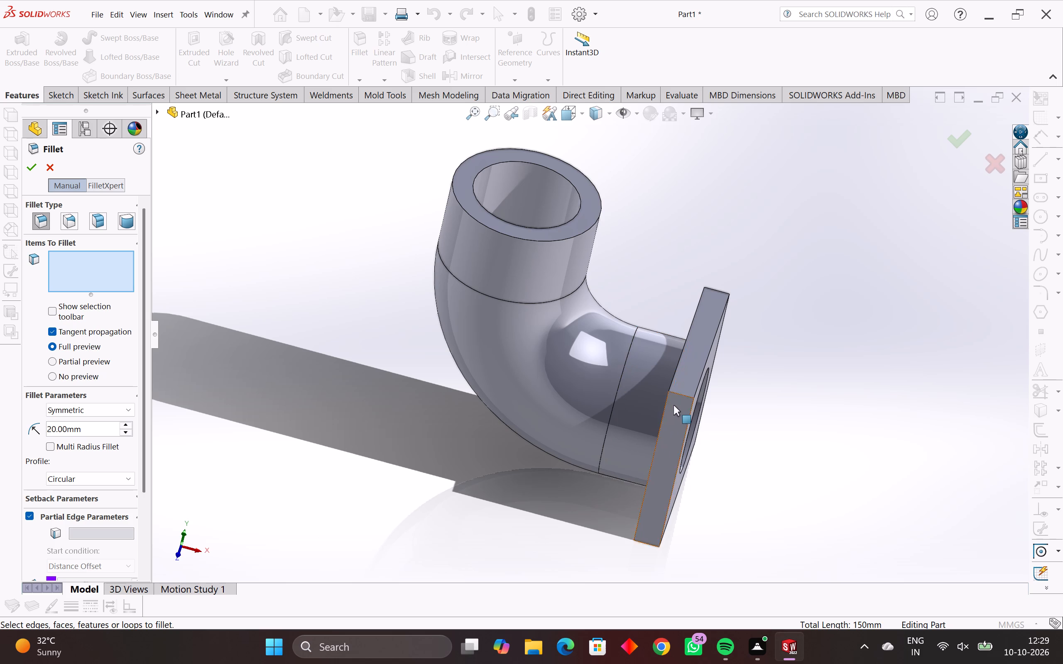
left_click(681, 394)
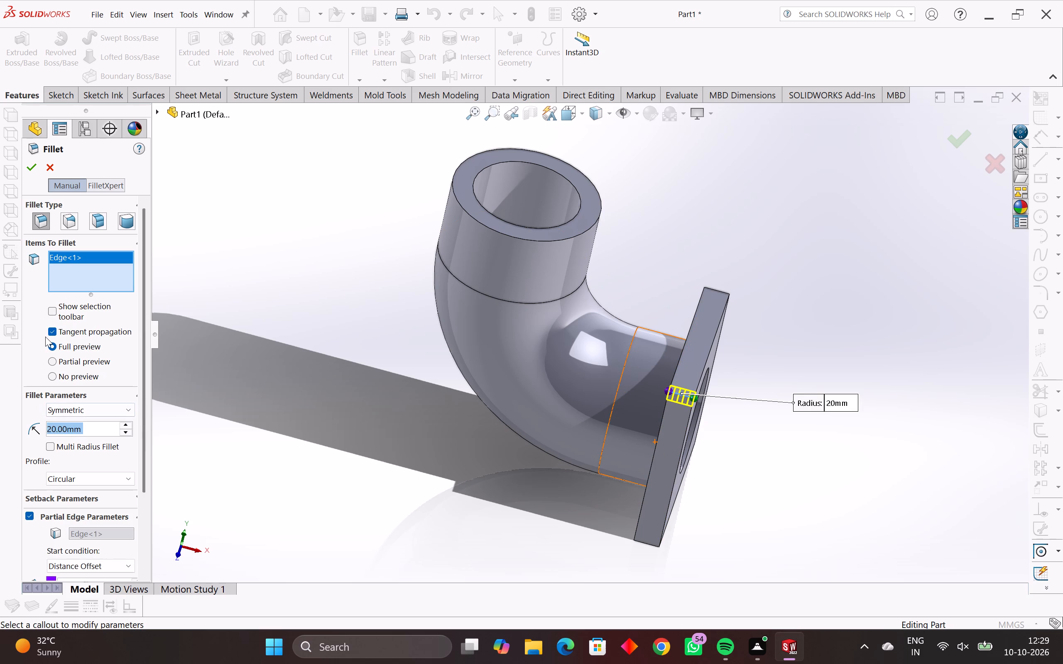
scroll(83, 480, "down", 2)
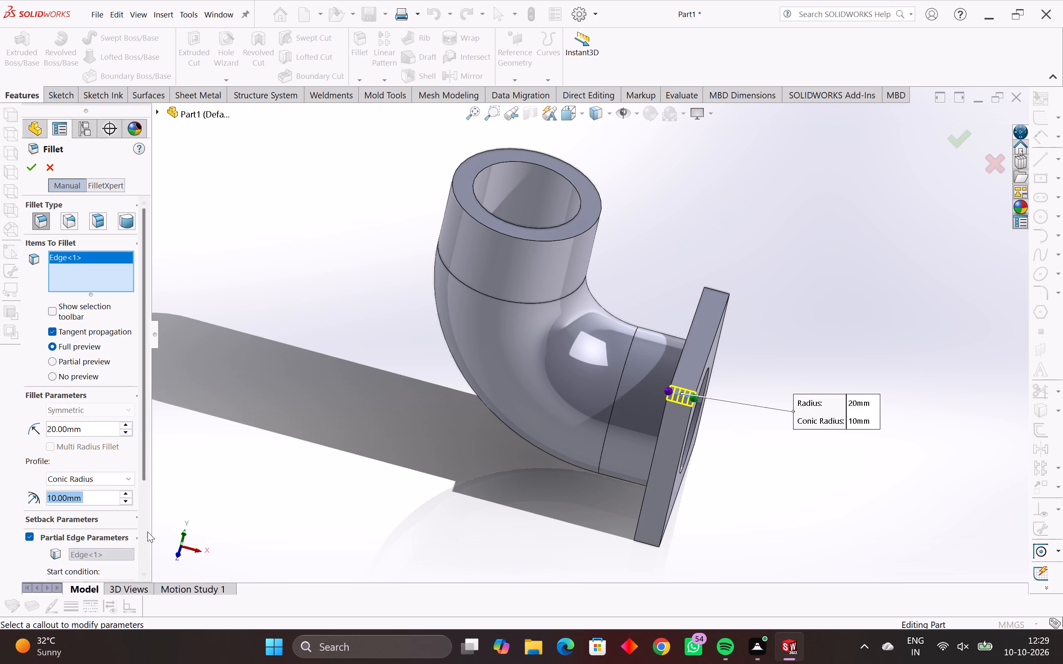
scroll(169, 528, "down", 1)
scroll(86, 506, "down", 2)
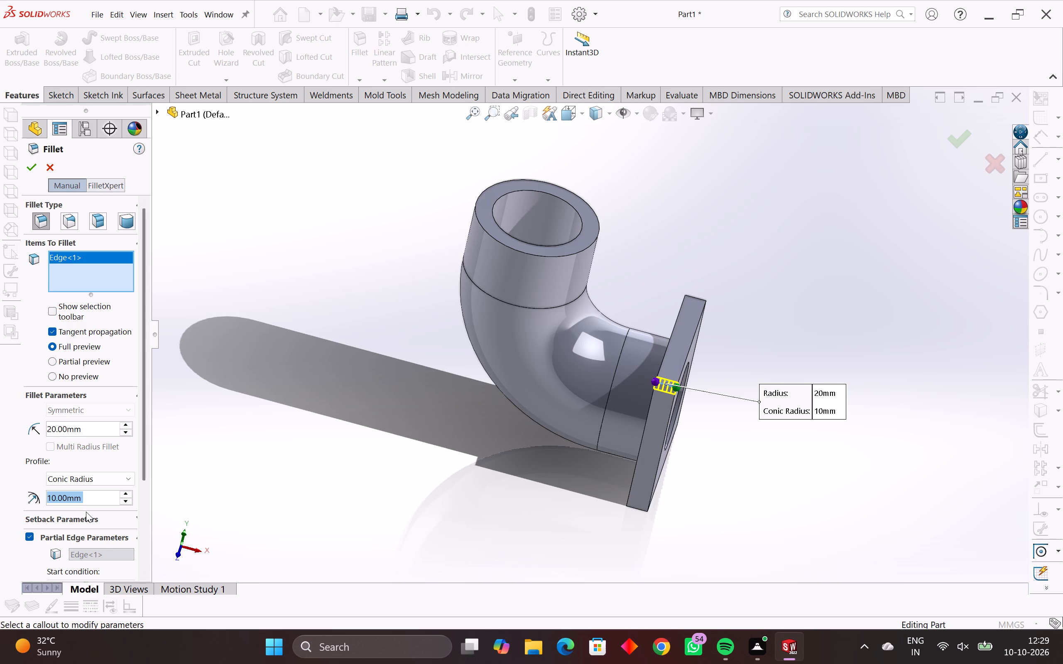
left_click(97, 481)
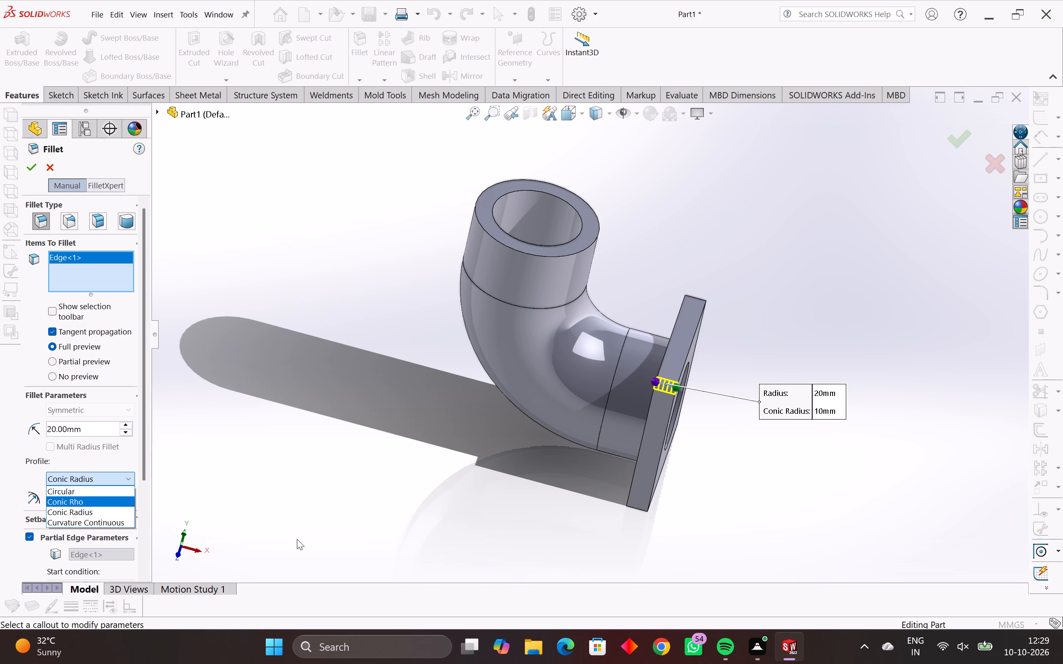
middle_click(315, 526)
middle_click_drag(430, 485, 268, 542)
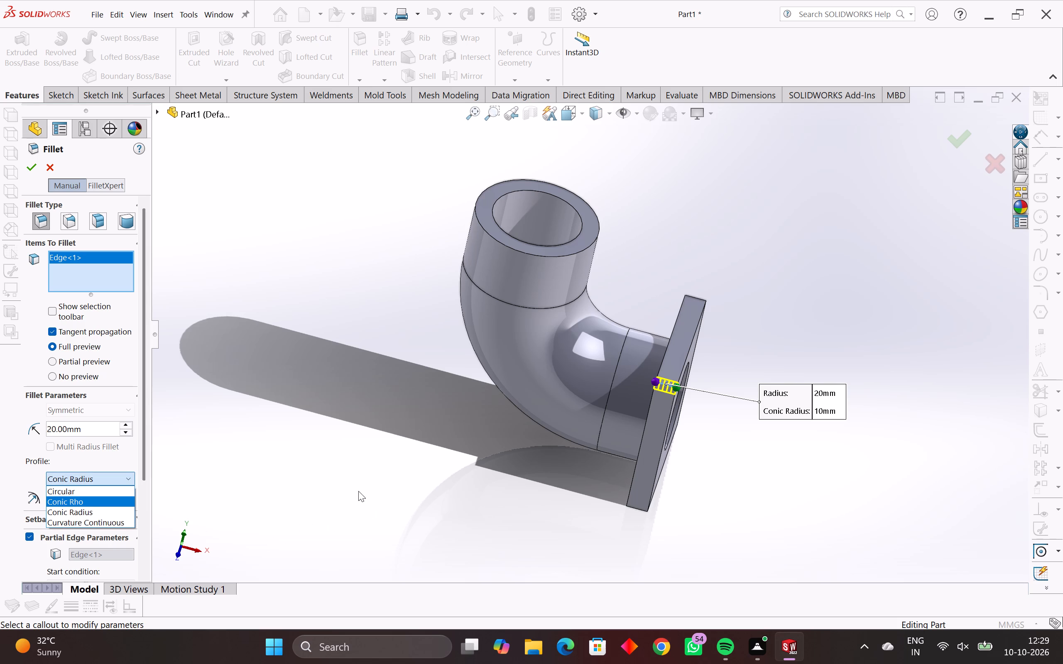
left_click(362, 482)
Add the other three flange corner edges to the 20 mm fillet with 10 mm Conic Radius profile and apply it.
middle_click_drag(475, 478, 346, 558)
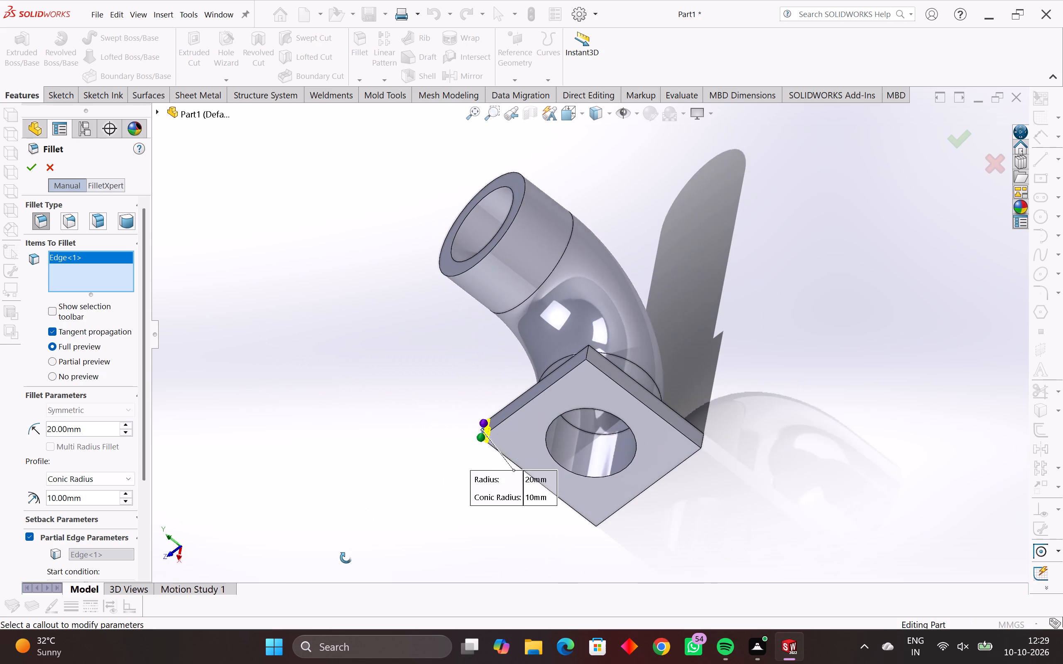
middle_click_drag(346, 558, 346, 559)
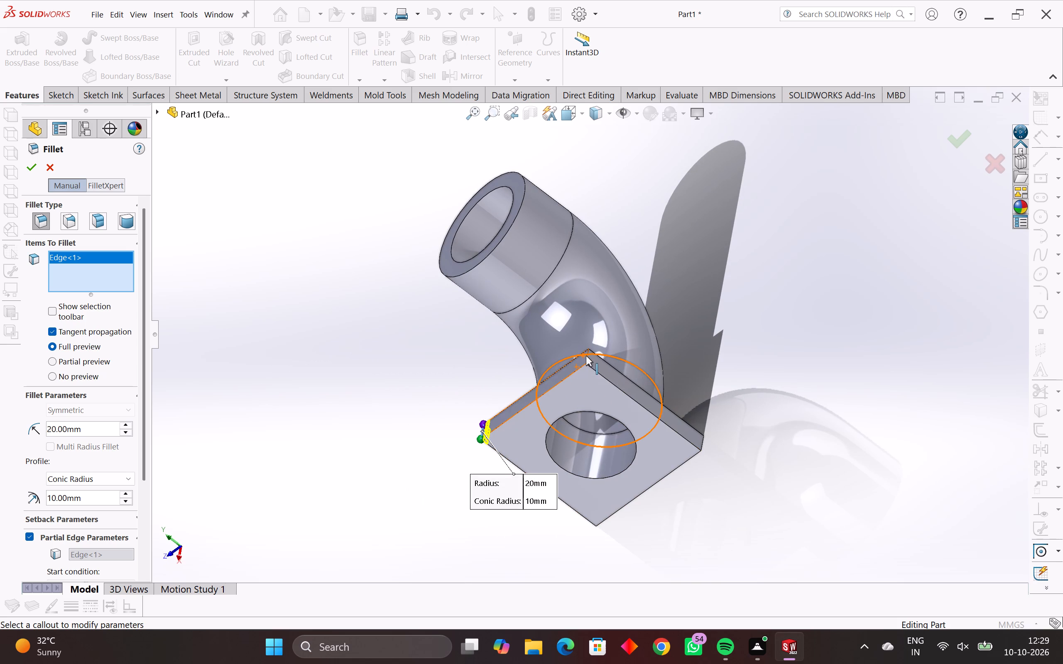
scroll(586, 356, "up", 3)
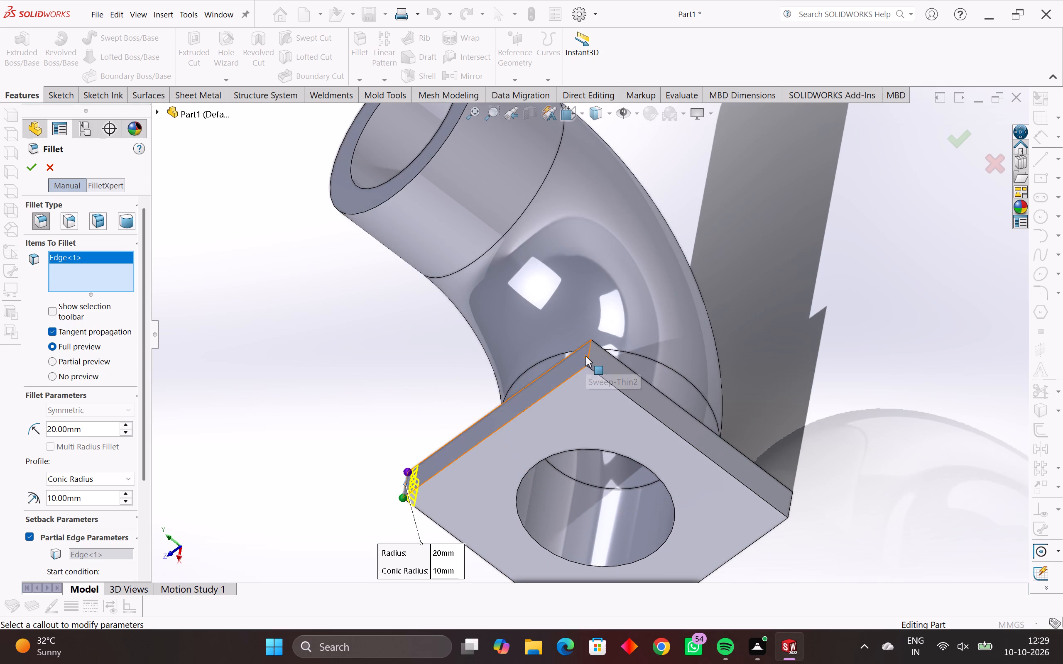
left_click(588, 357)
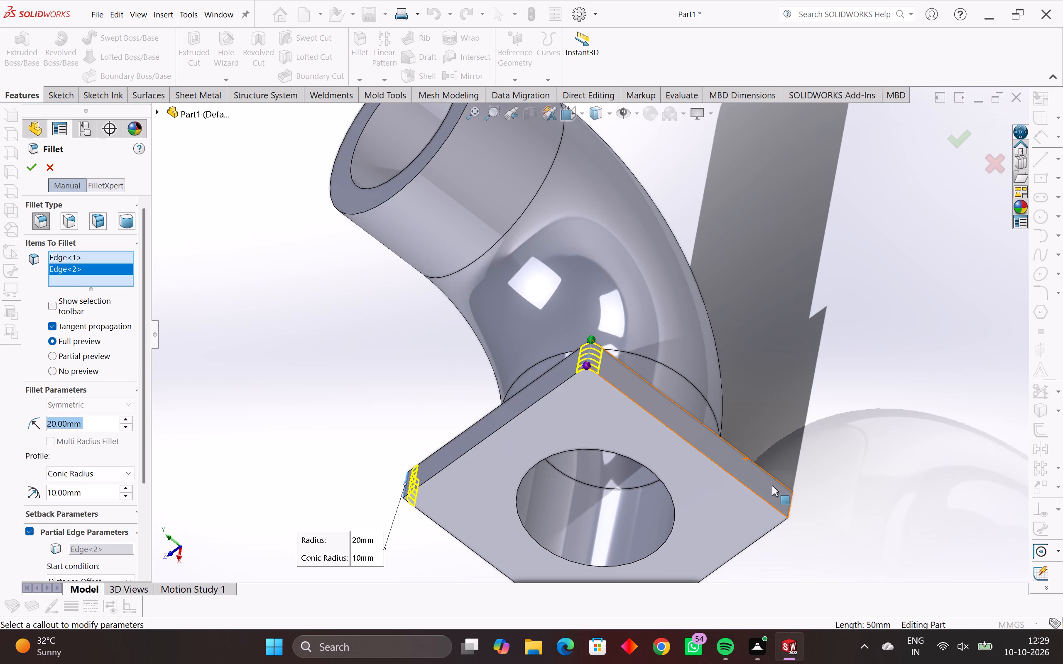
left_click(789, 505)
middle_click_drag(757, 477, 845, 314)
scroll(804, 371, "up", 1)
scroll(845, 314, "down", 1)
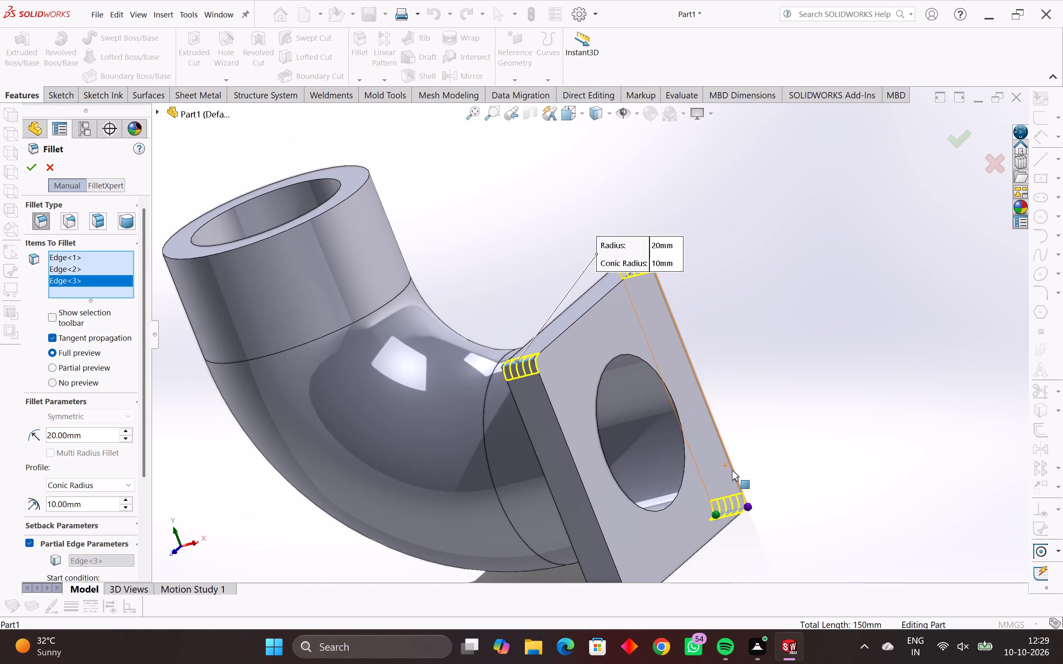
scroll(663, 557, "down", 2)
scroll(622, 549, "up", 2)
left_click(597, 496)
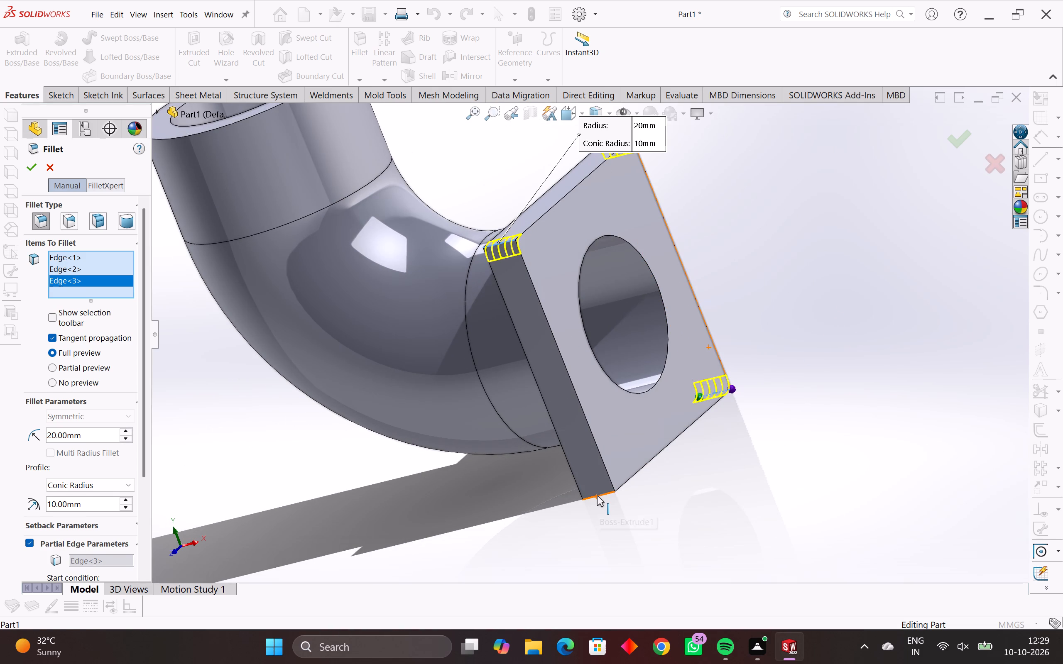
key("Return")
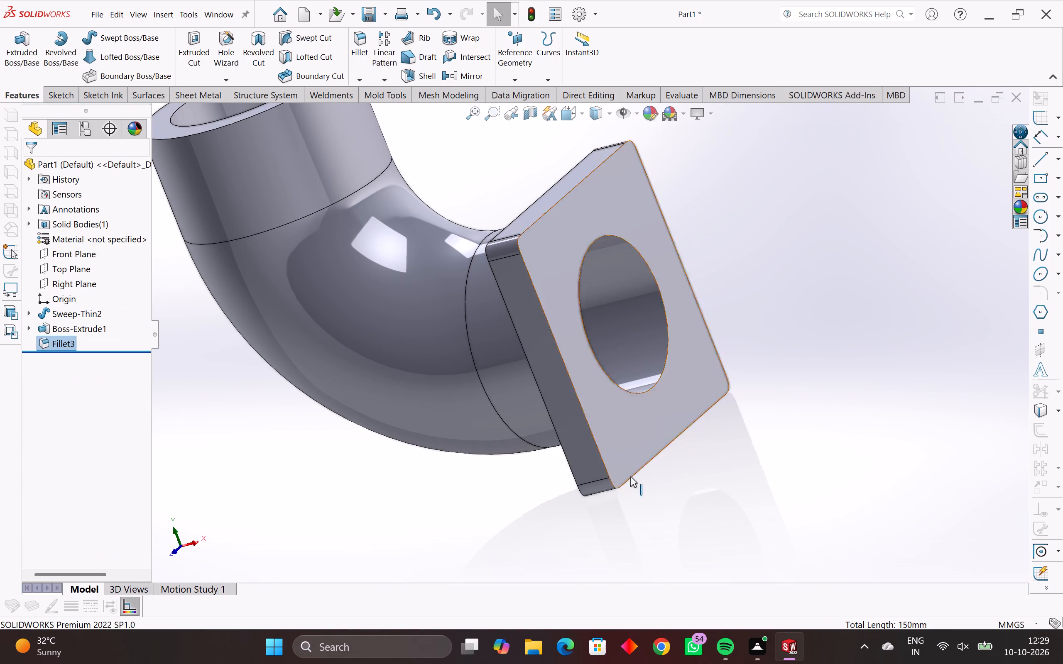
Open a new sketch on the annular end face at the elbow's free end, opposite the flange.
scroll(638, 467, "down", 1)
middle_click_drag(639, 463, 446, 596)
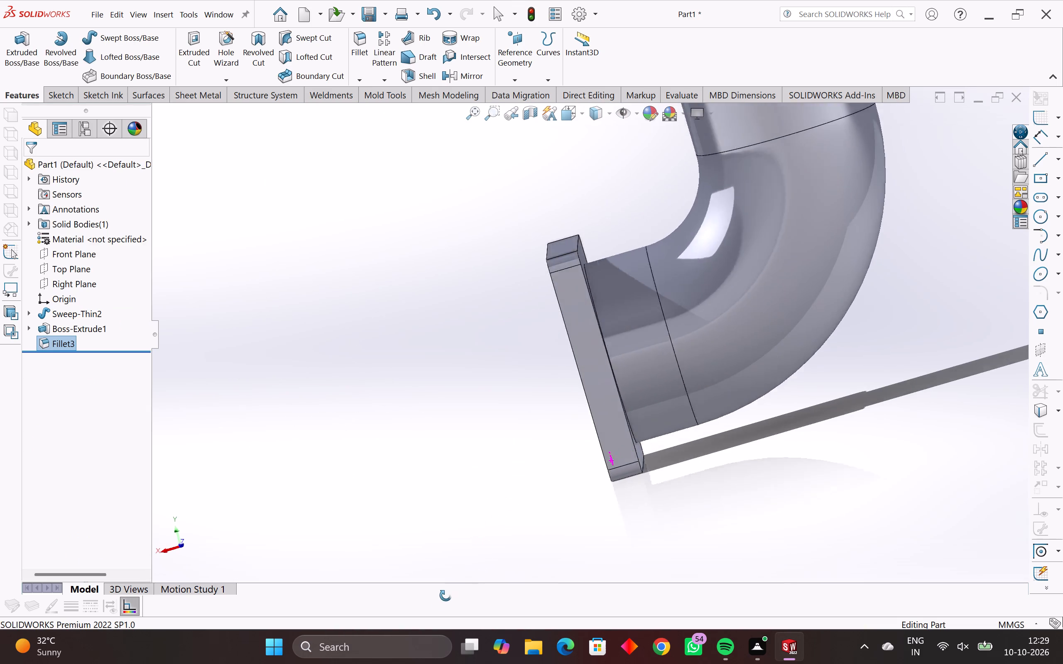
middle_click_drag(446, 596, 438, 606)
scroll(578, 483, "down", 2)
middle_click_drag(578, 483, 543, 546)
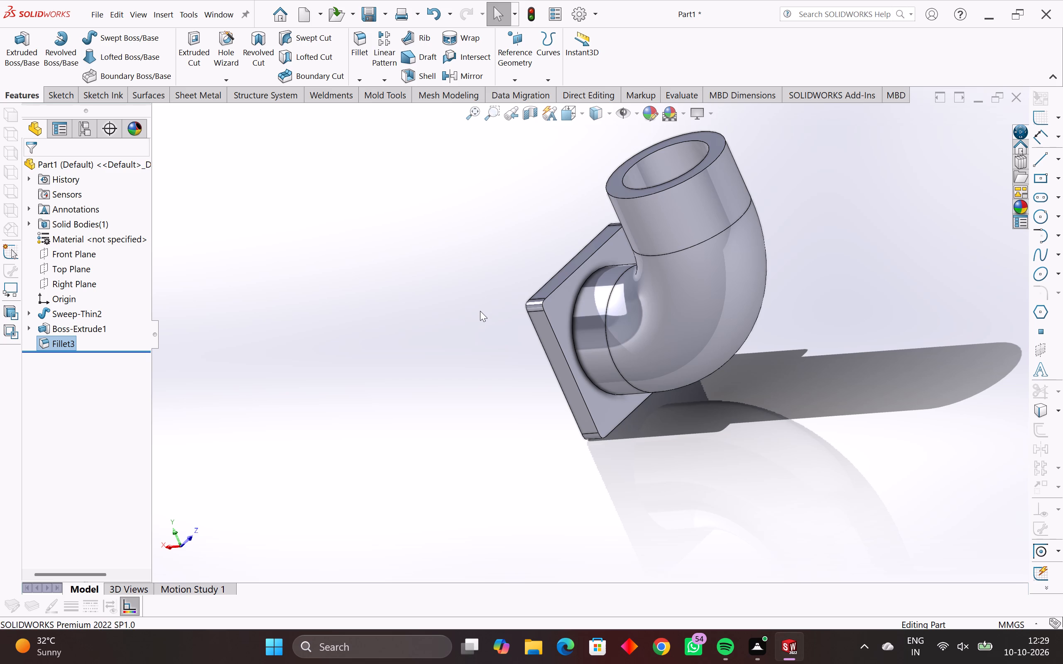
scroll(625, 239, "down", 1)
middle_click_drag(633, 256, 651, 380)
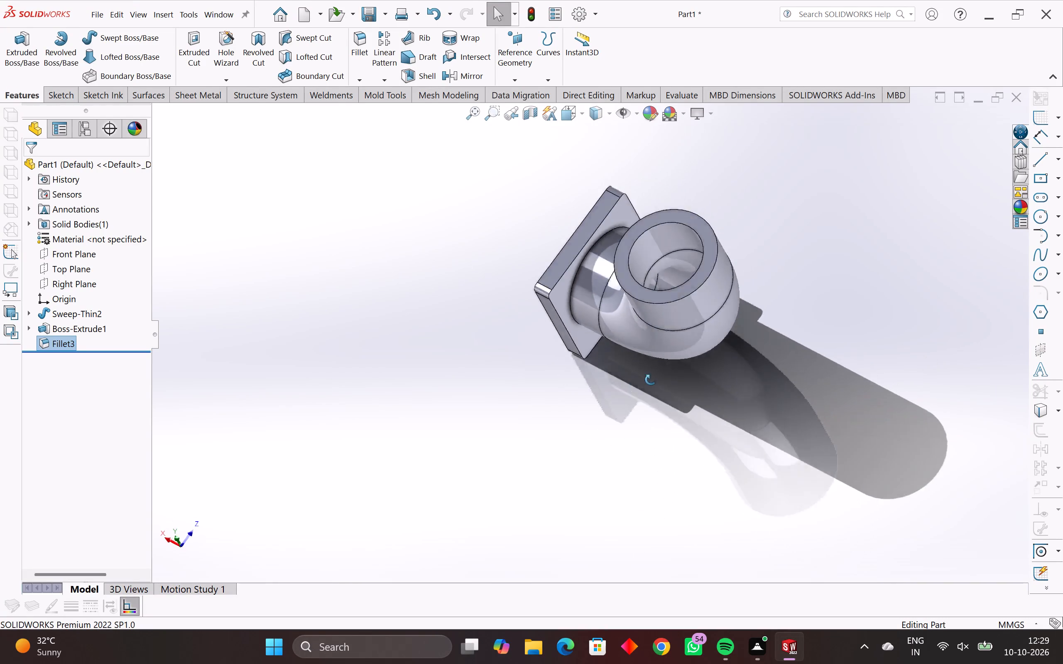
middle_click_drag(651, 380, 663, 410)
left_click(675, 330)
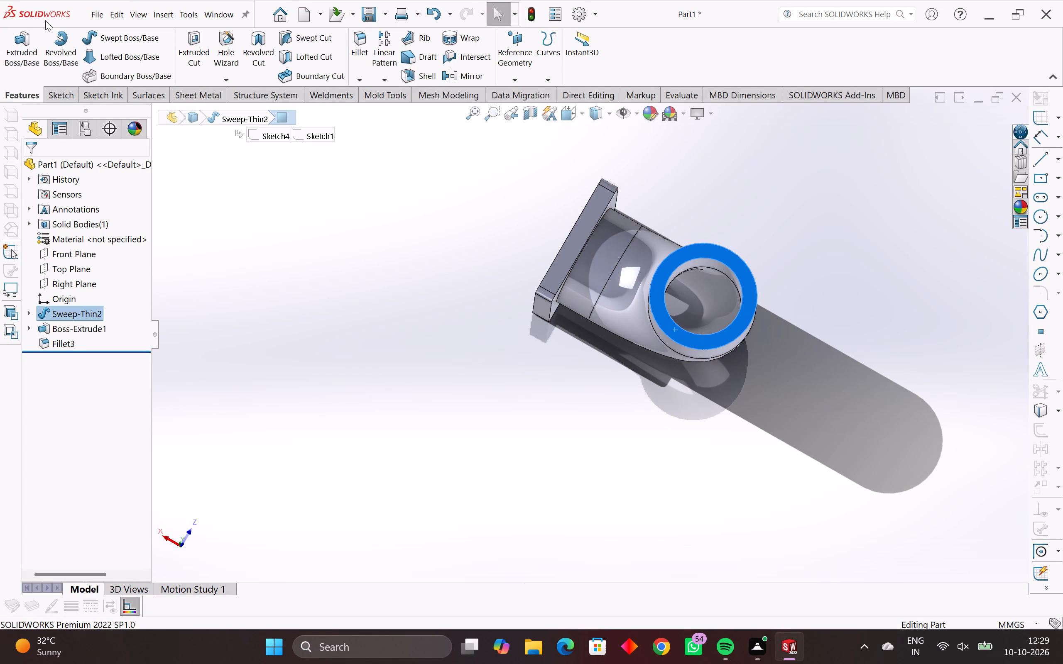
left_click(67, 101)
left_click(7, 45)
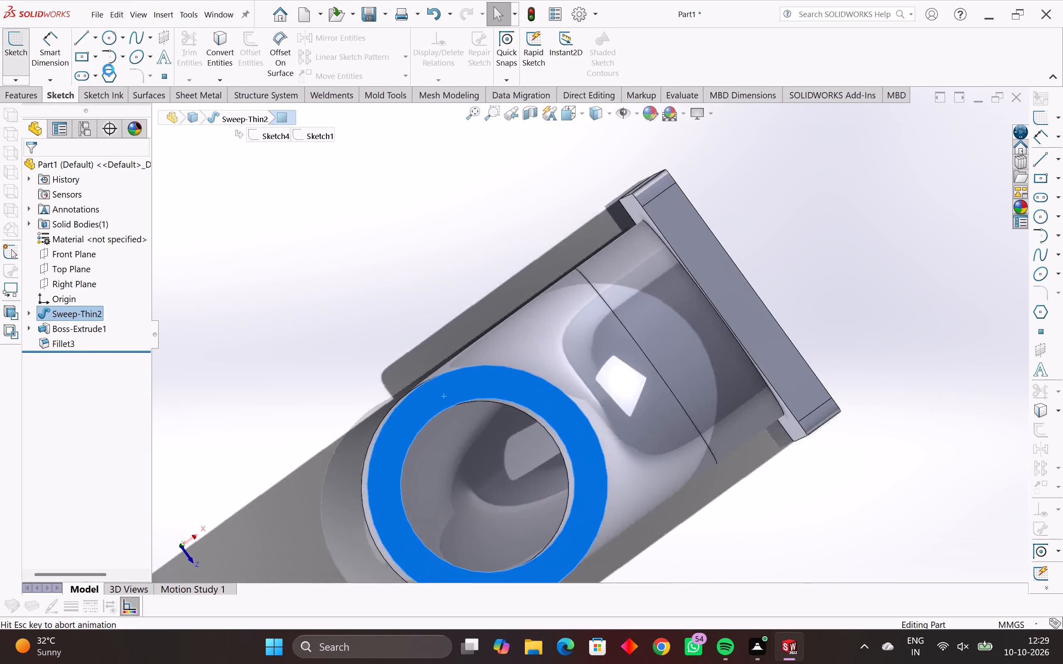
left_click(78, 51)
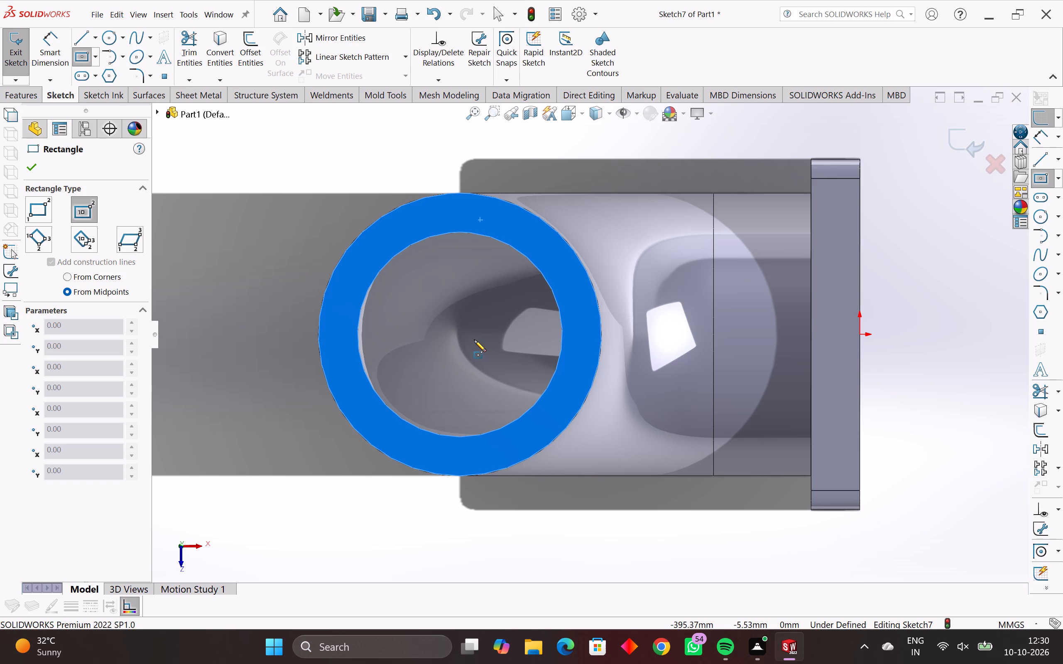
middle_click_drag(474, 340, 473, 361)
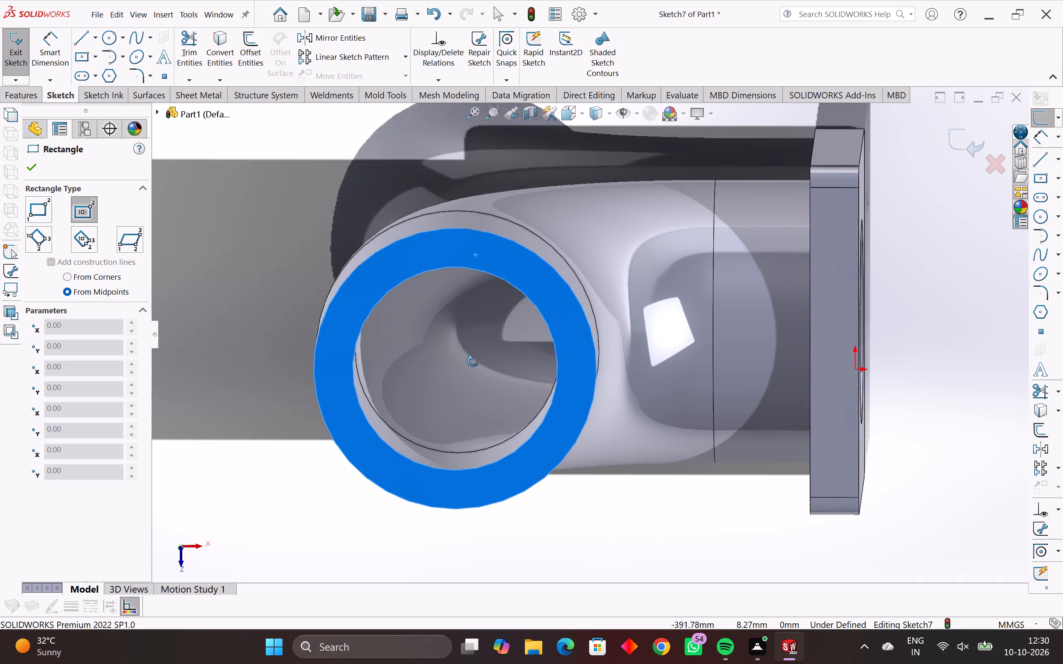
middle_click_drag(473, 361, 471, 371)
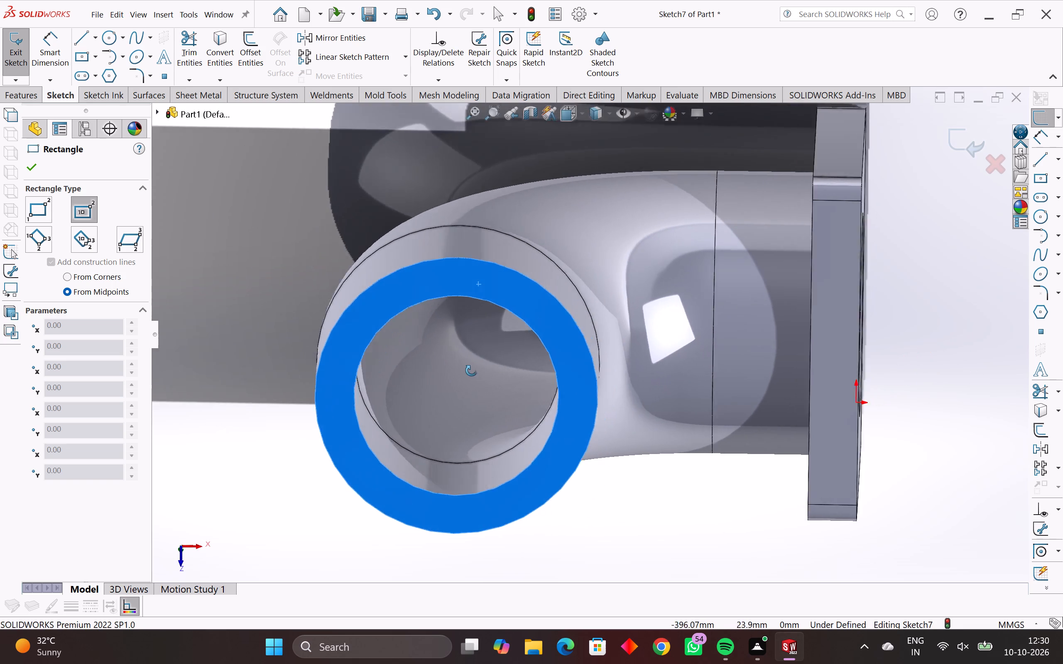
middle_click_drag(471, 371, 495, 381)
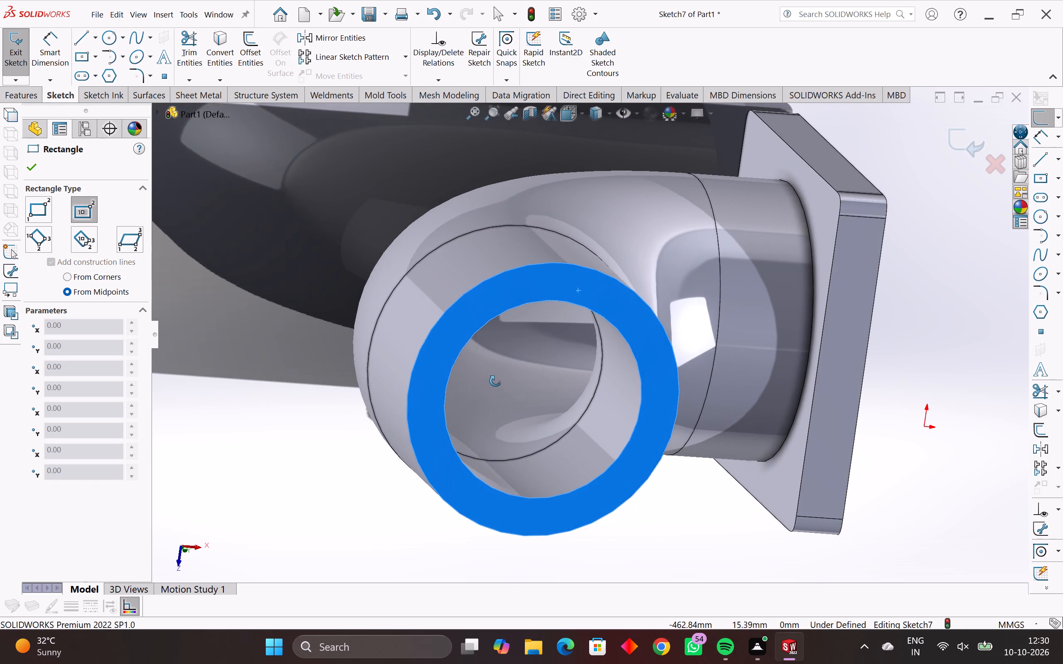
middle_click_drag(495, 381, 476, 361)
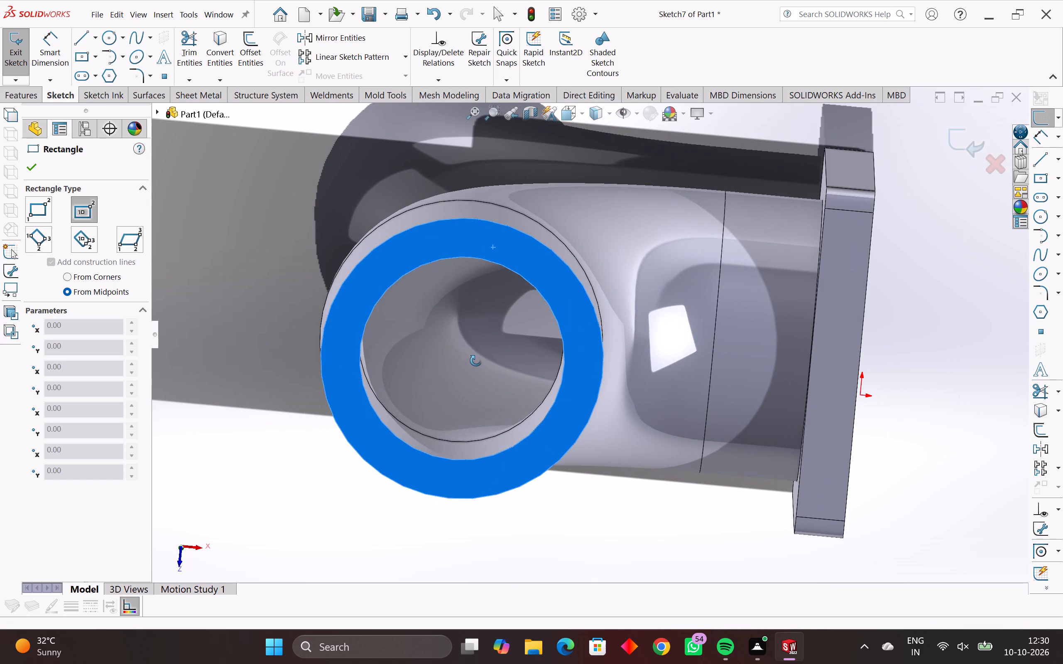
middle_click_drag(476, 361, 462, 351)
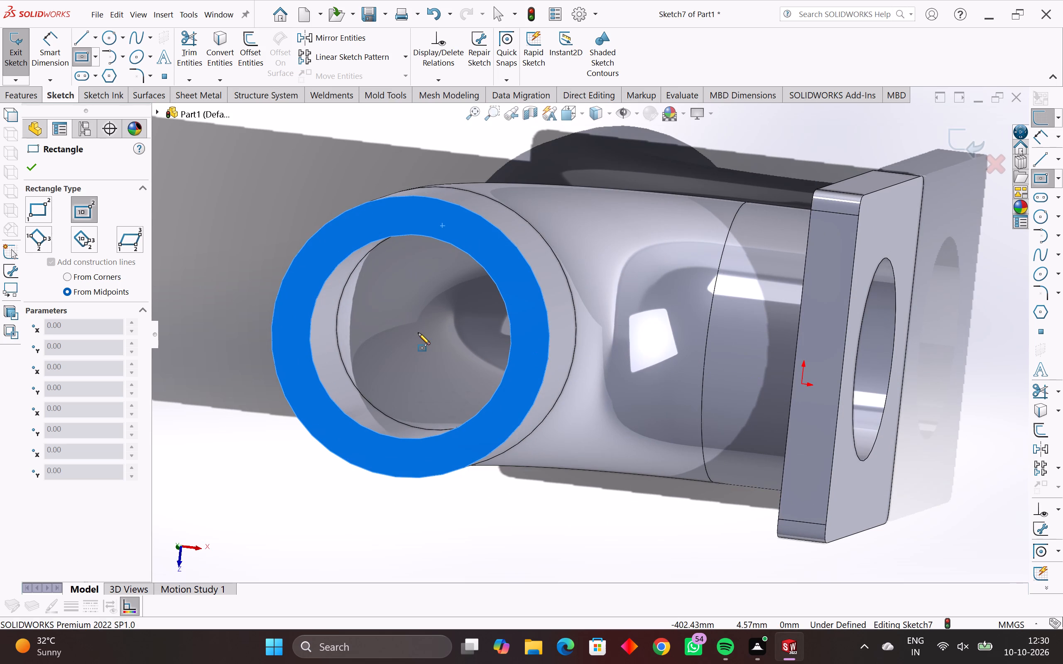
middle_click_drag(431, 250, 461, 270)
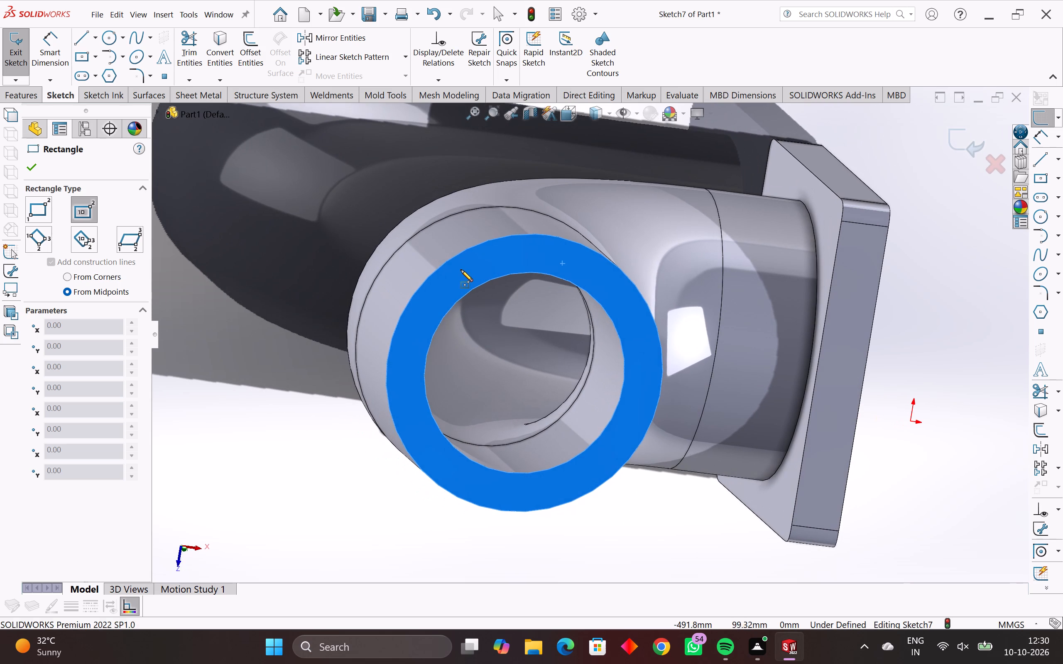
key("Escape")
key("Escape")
Sketch a horizontal 105 mm line from the centre of the pipe opening to its inner circular edge.
key("l")
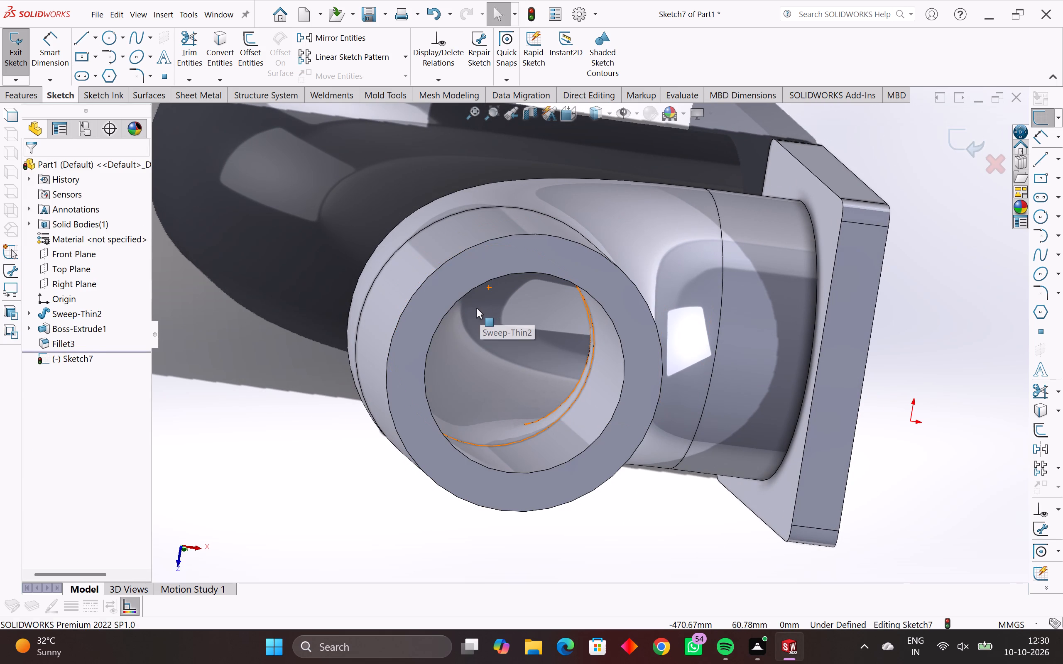
middle_click_drag(498, 287, 485, 275)
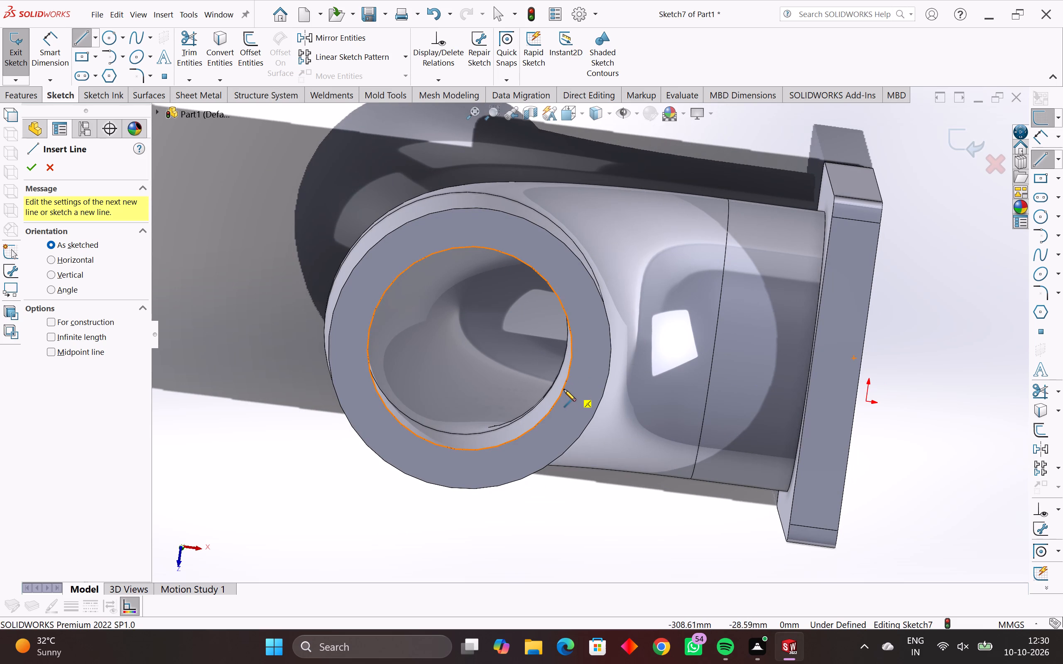
left_click(469, 347)
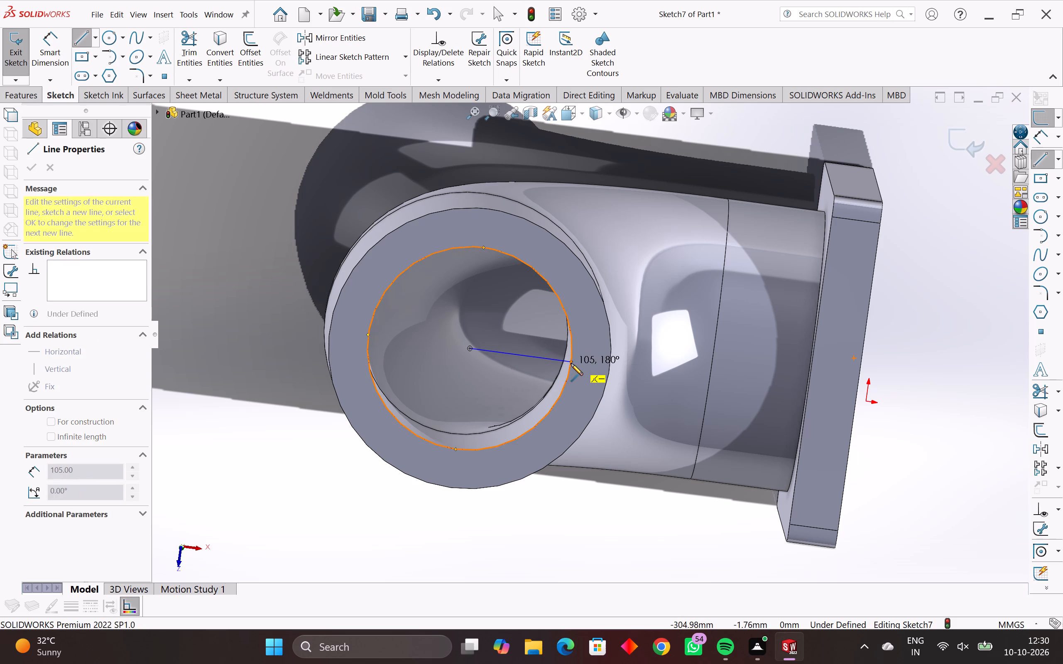
left_click(570, 362)
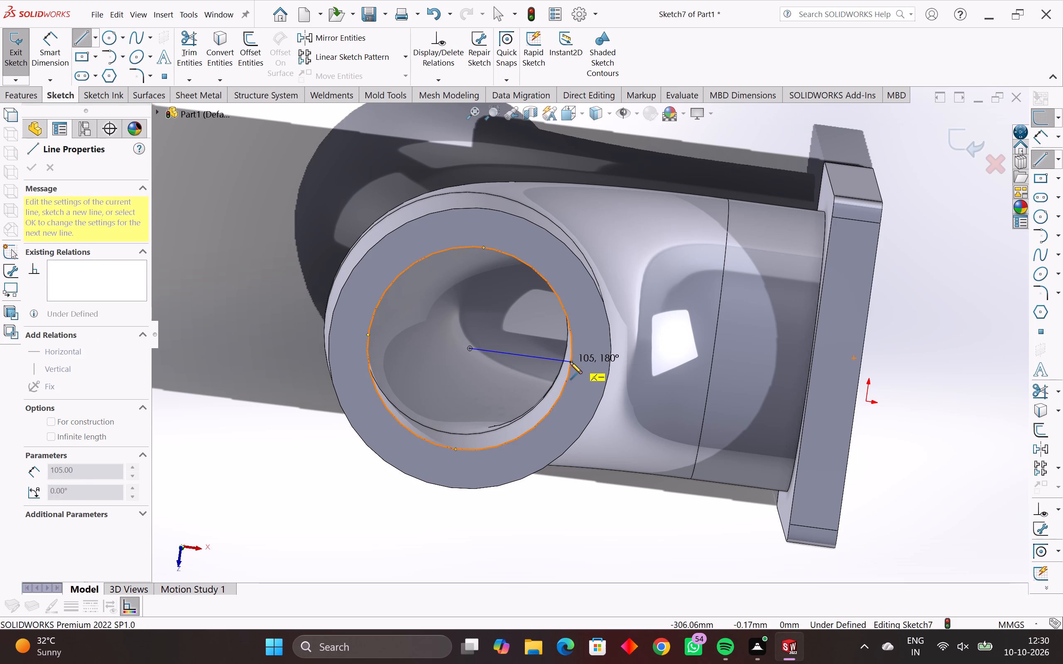
key("grave")
key("Escape")
key("Escape")
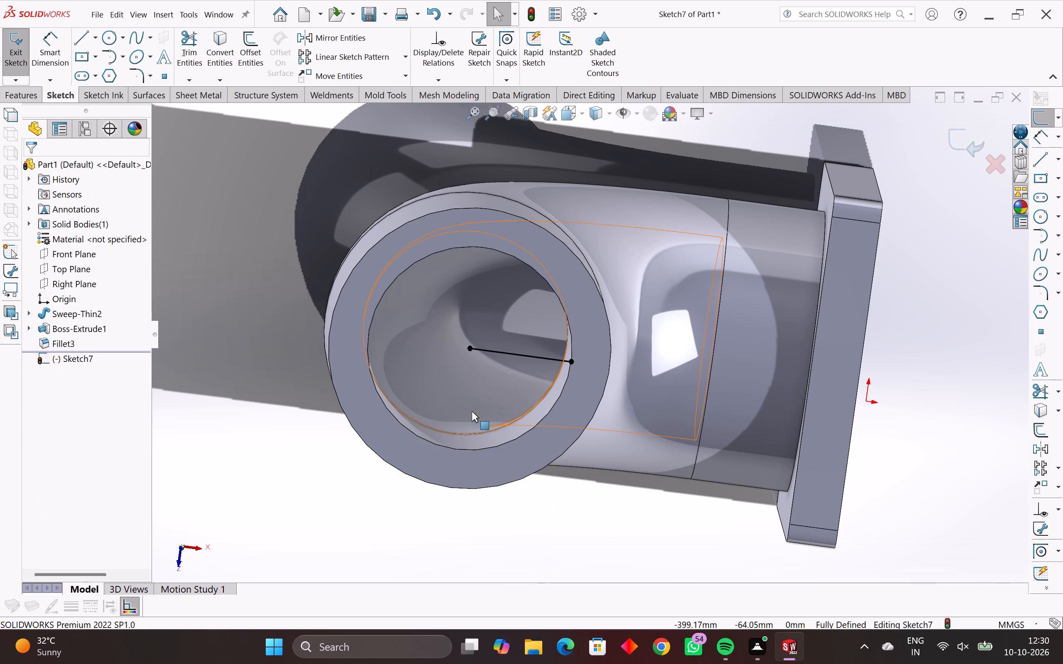
Sketch a center rectangle about 316 mm by 294 mm, centred on the pipe opening on the elbow's free end.
scroll(469, 375, "up", 1)
middle_click_drag(463, 370, 416, 371)
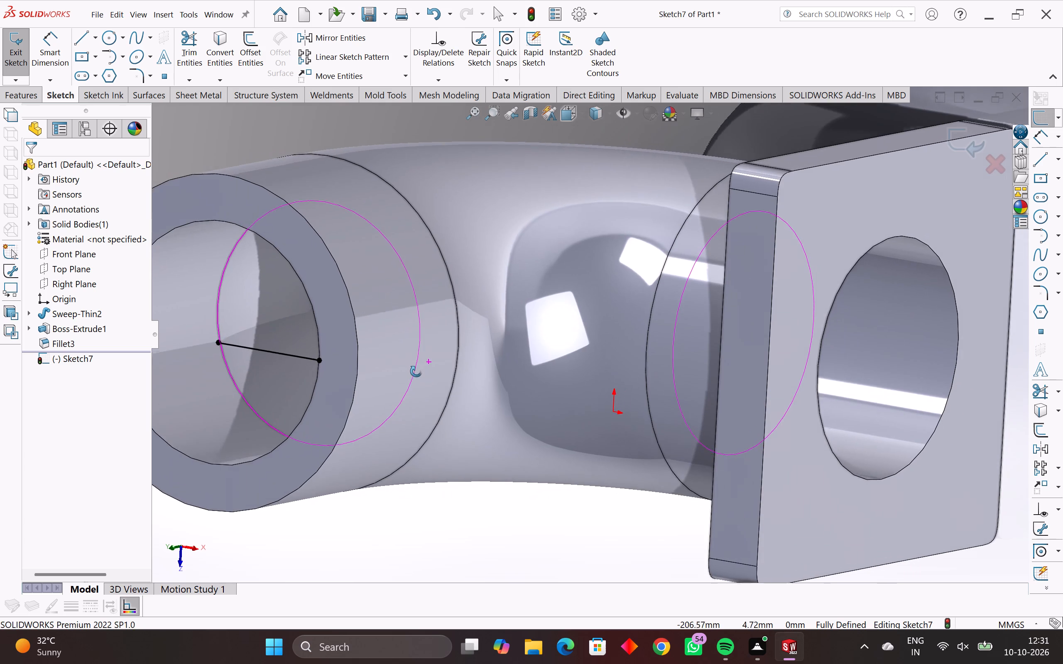
middle_click_drag(416, 371, 443, 374)
middle_click_drag(417, 299, 426, 303)
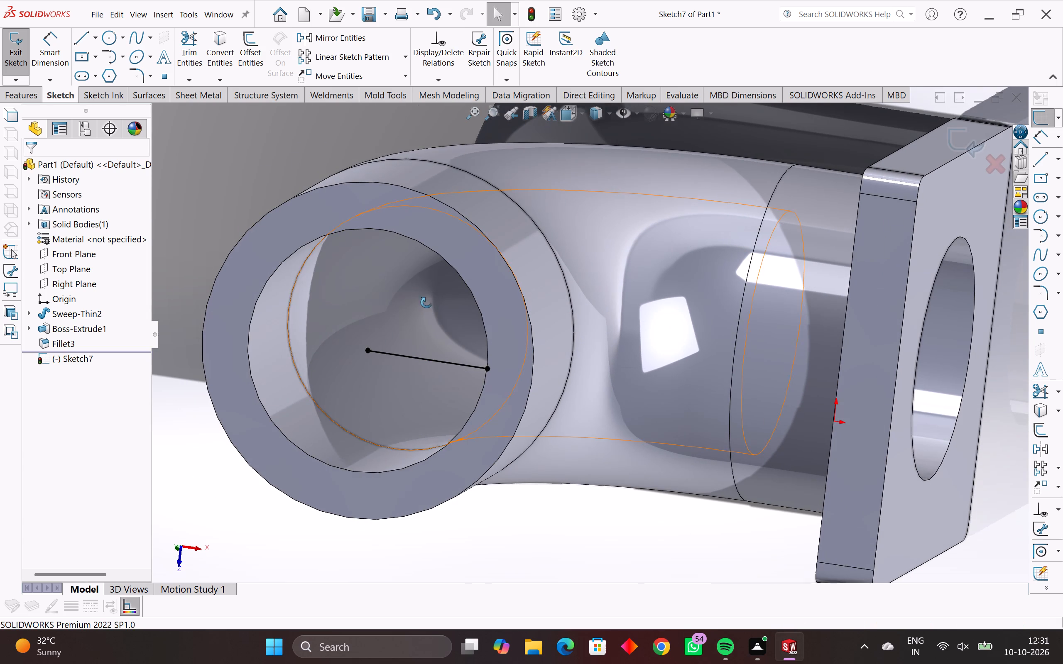
middle_click_drag(426, 303, 454, 290)
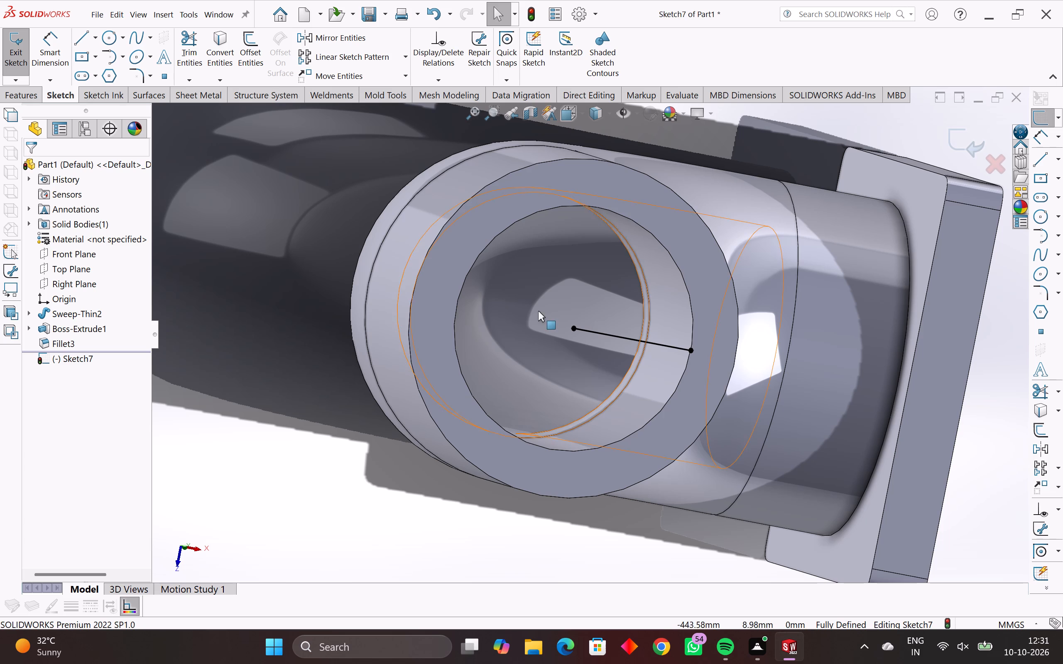
left_click(86, 56)
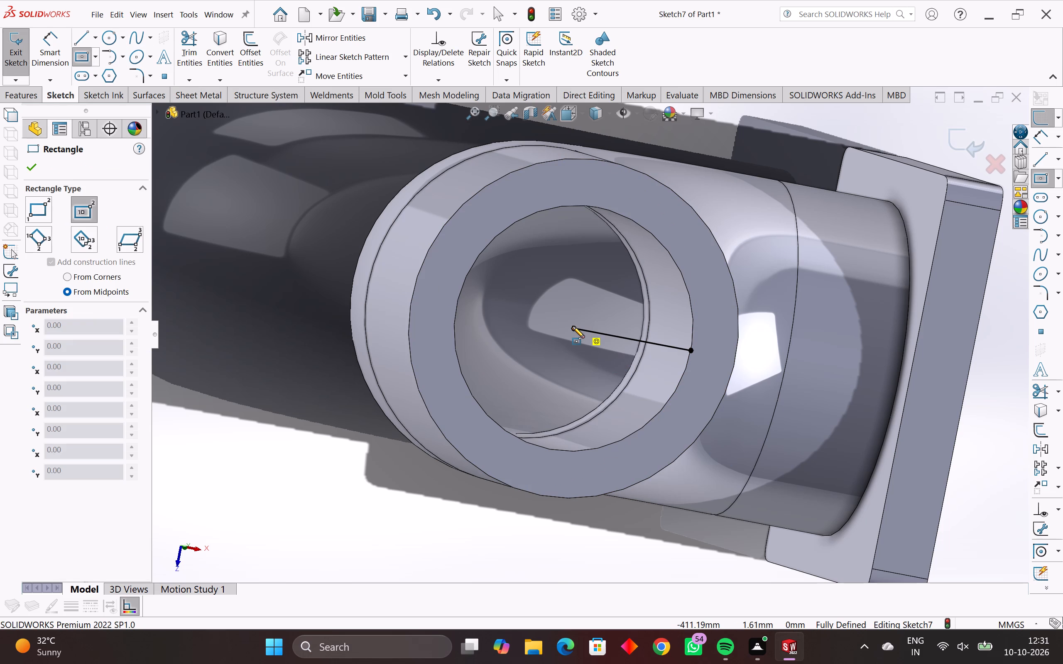
left_click(573, 326)
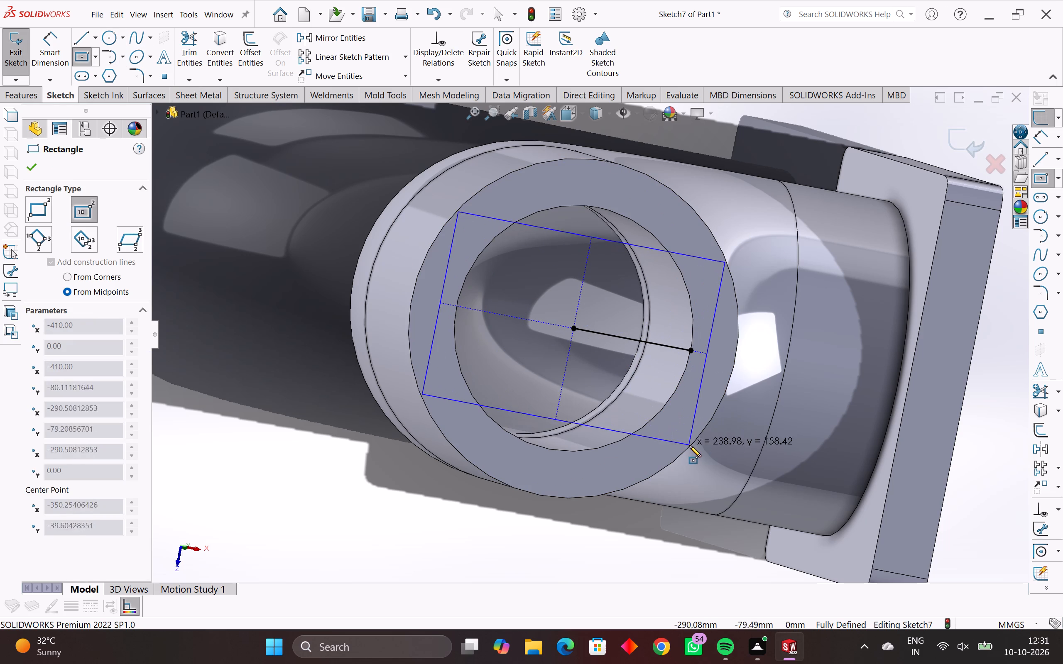
middle_click_drag(687, 448, 669, 453)
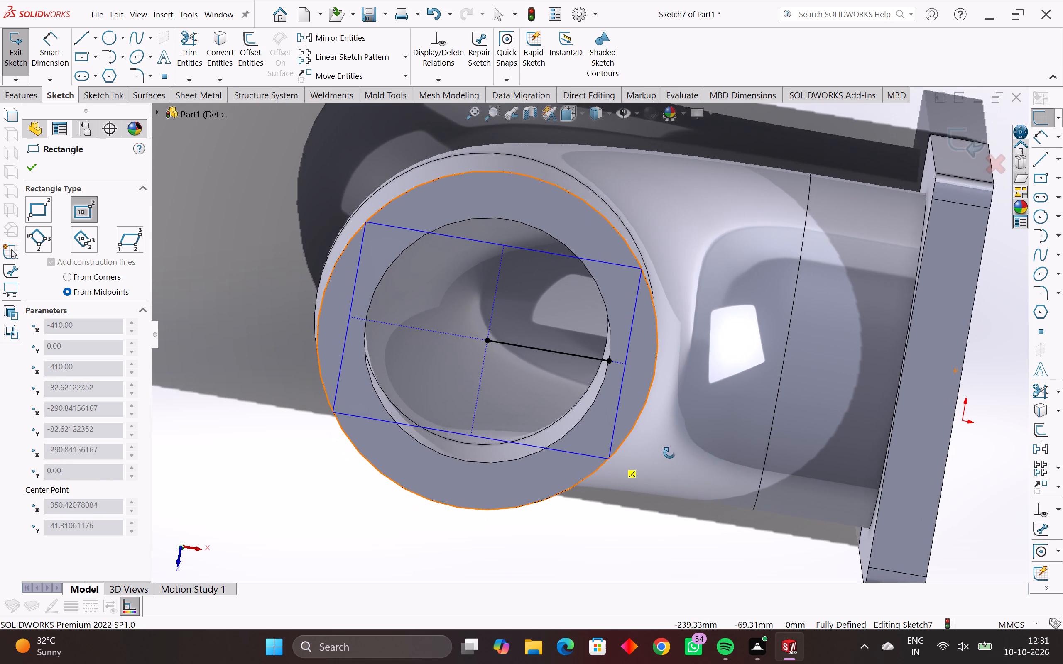
middle_click_drag(669, 453, 670, 453)
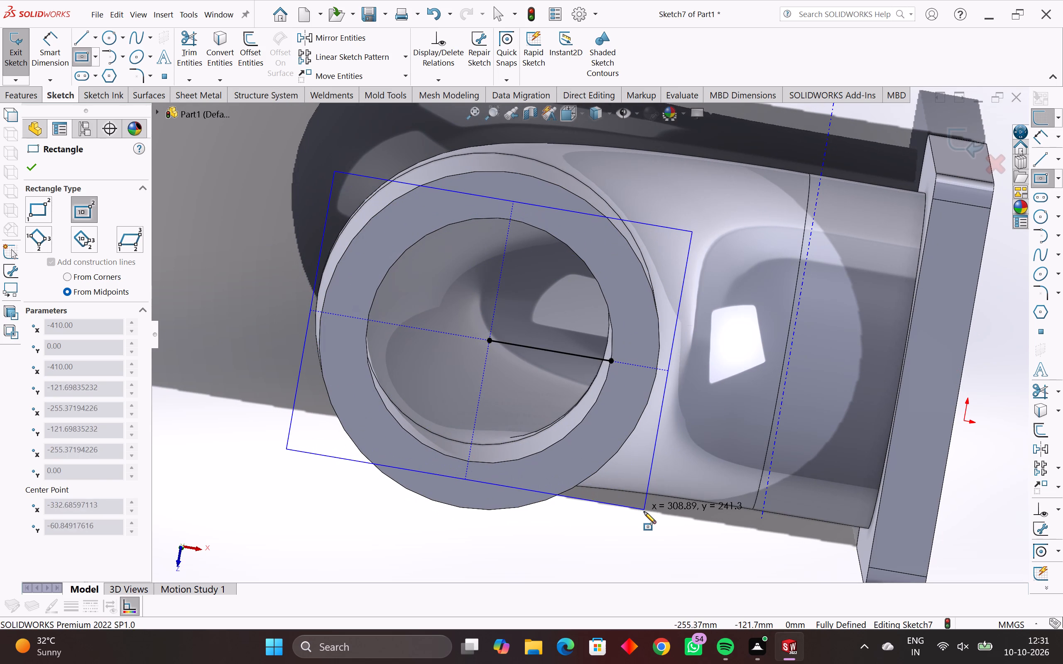
left_click(643, 541)
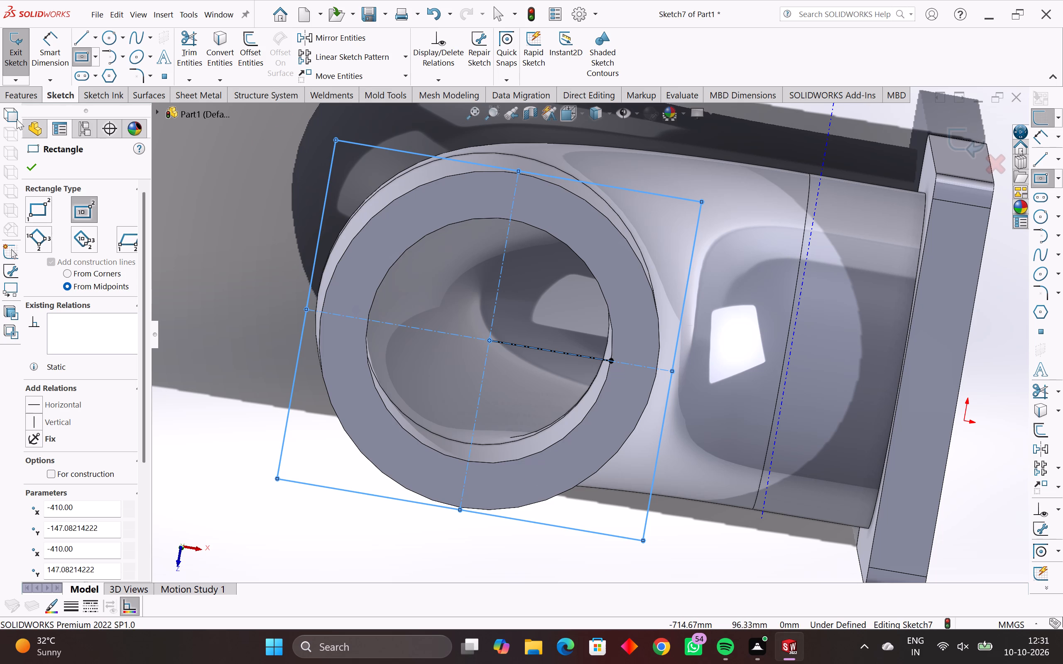
Dimension the rectangle on the elbow's free end as a 360 mm by 360 mm square.
left_click(43, 37)
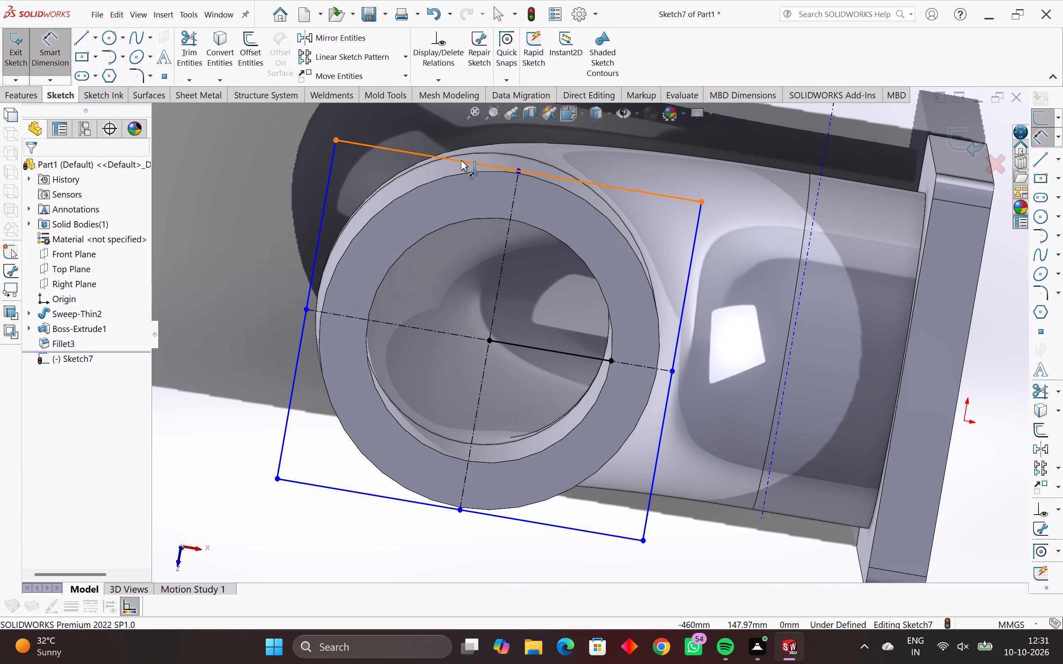
left_click(461, 160)
left_click(492, 136)
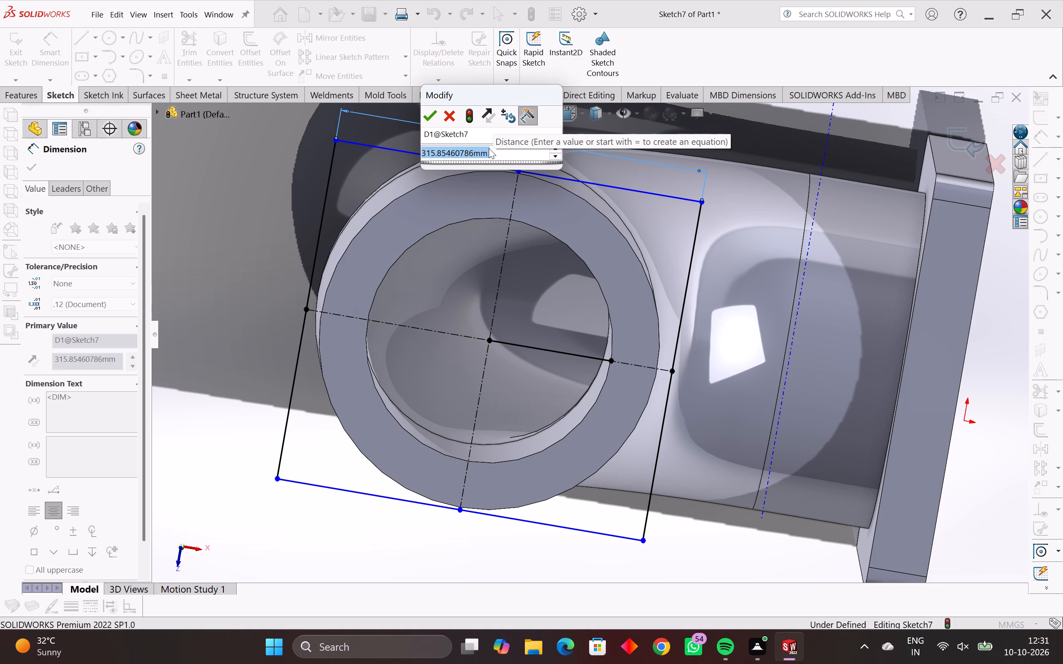
type("360")
key("Return")
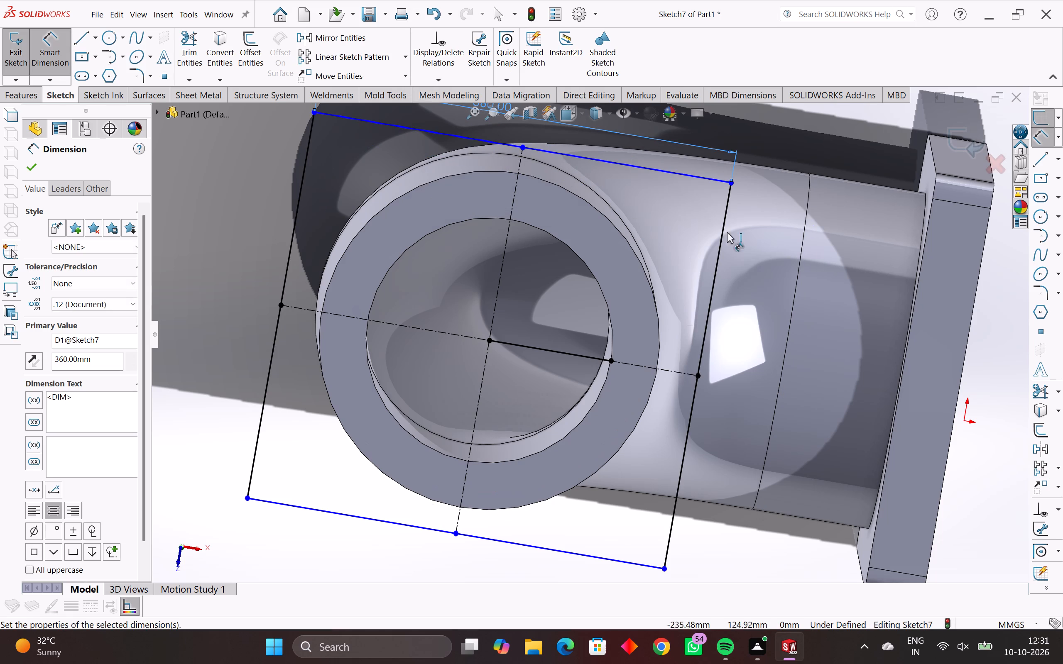
left_click(714, 287)
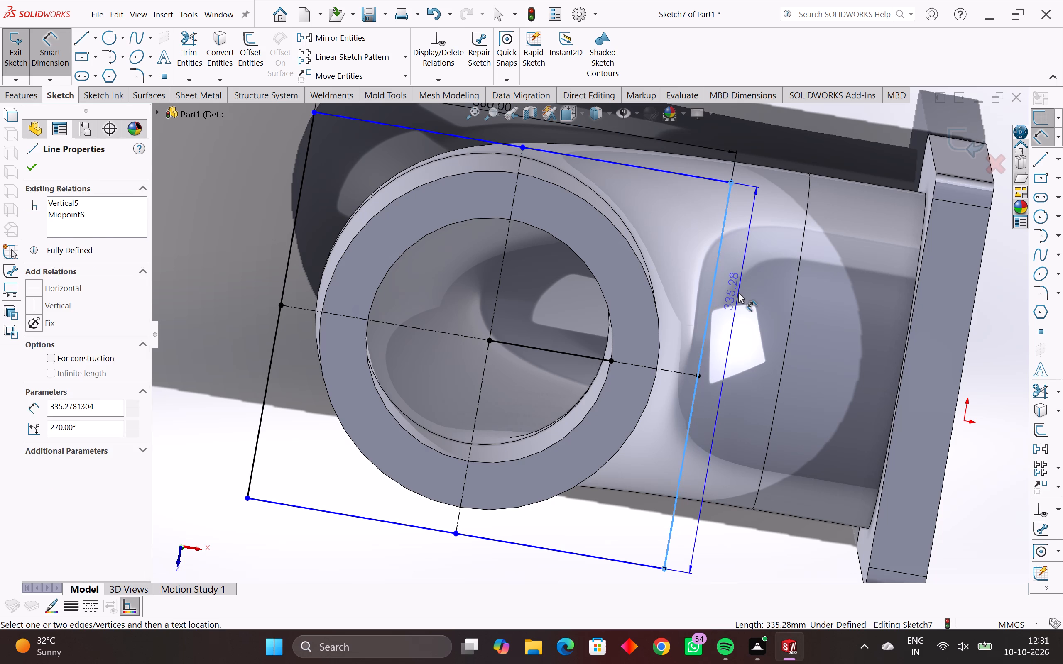
left_click(738, 292)
type("360")
key("Return")
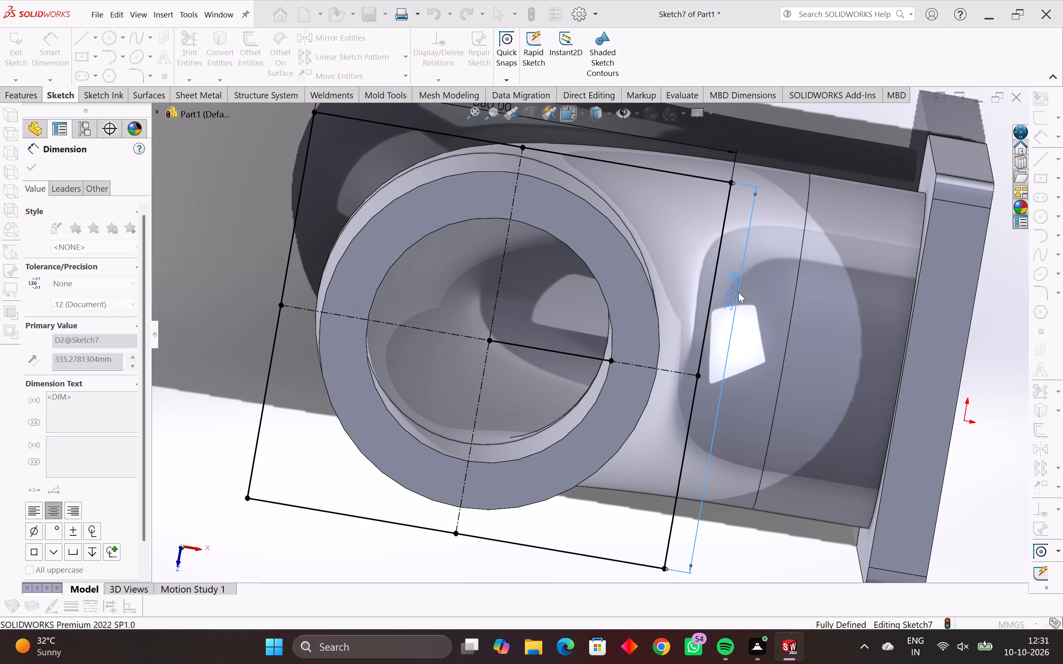
scroll(739, 298, "down", 2)
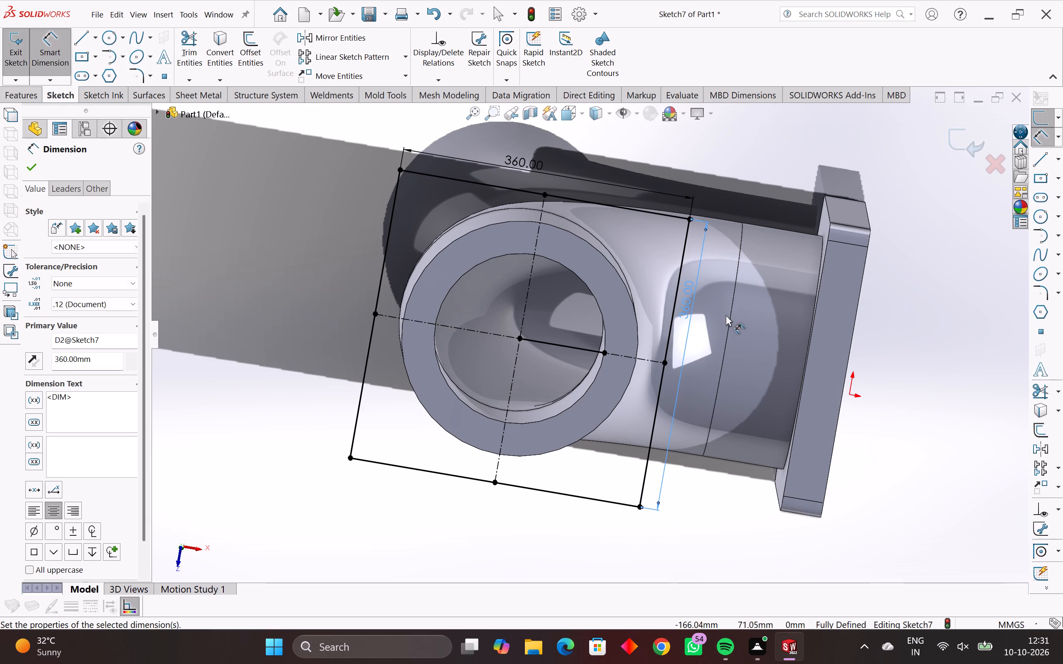
middle_click_drag(724, 317, 722, 353)
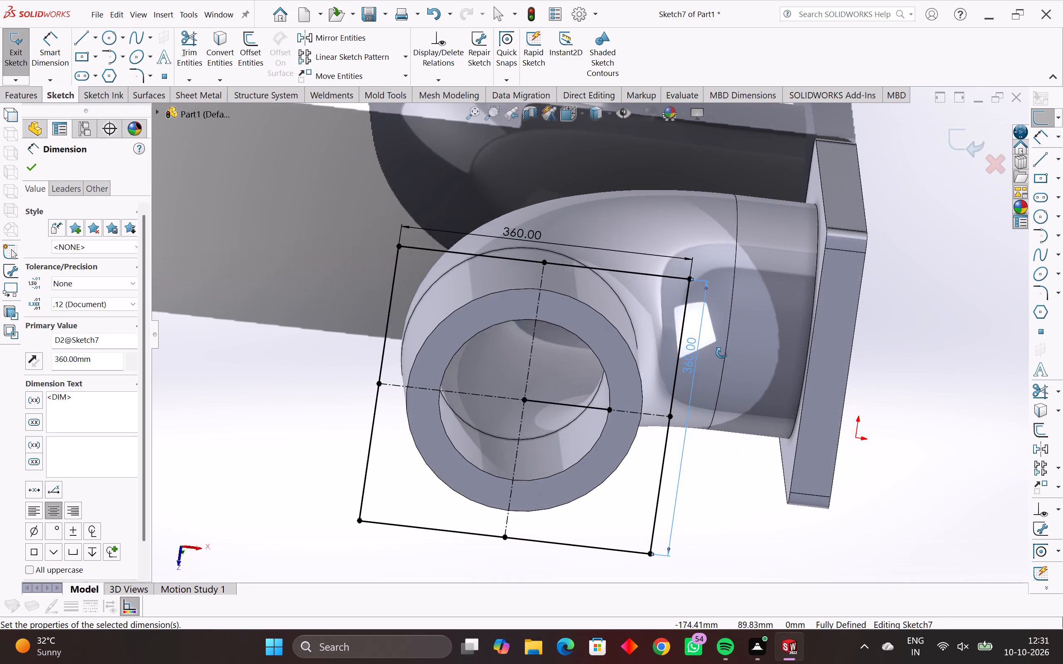
middle_click_drag(722, 353, 700, 348)
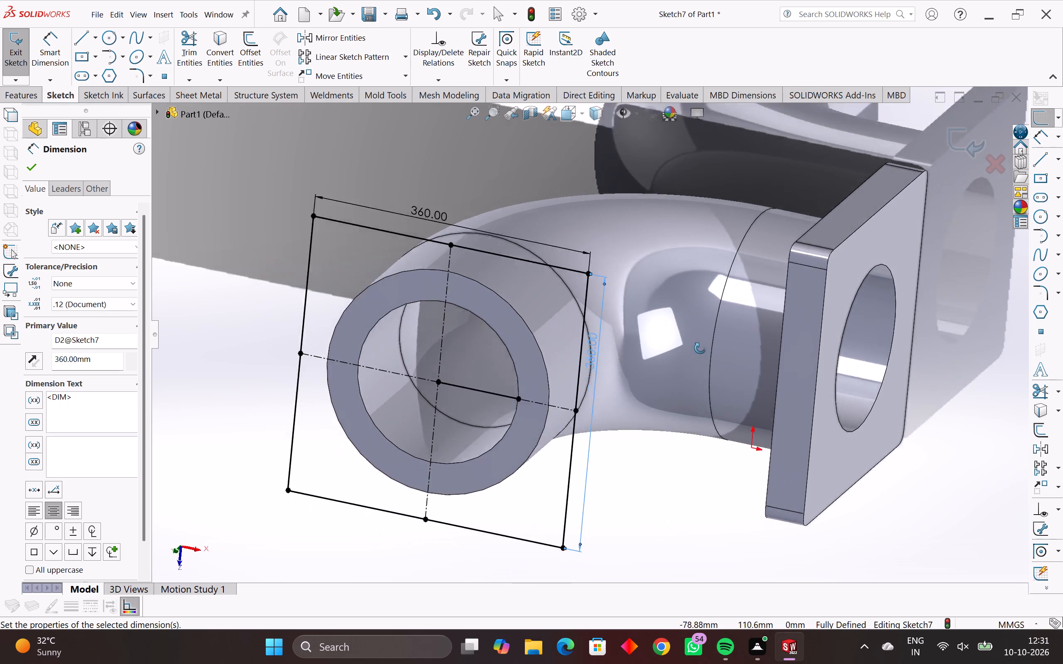
middle_click_drag(700, 348, 749, 352)
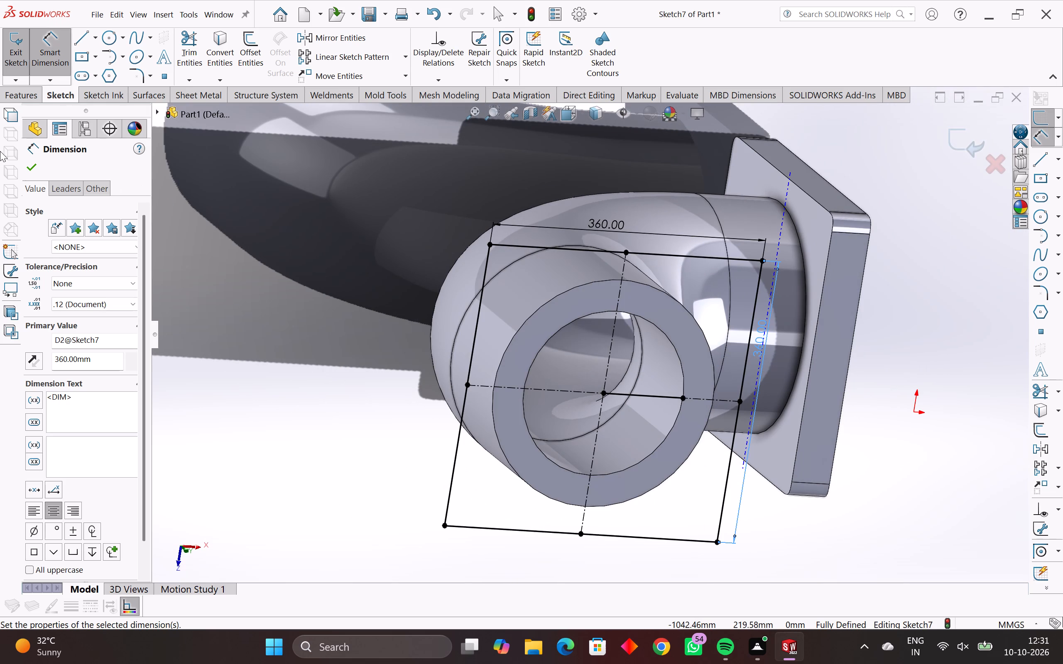
left_click(33, 171)
Start a 20 mm Sketch Fillet and add the square's two corners nearest the elbow's bend, accepting removal of the equidistant relations.
middle_click_drag(463, 436, 436, 457)
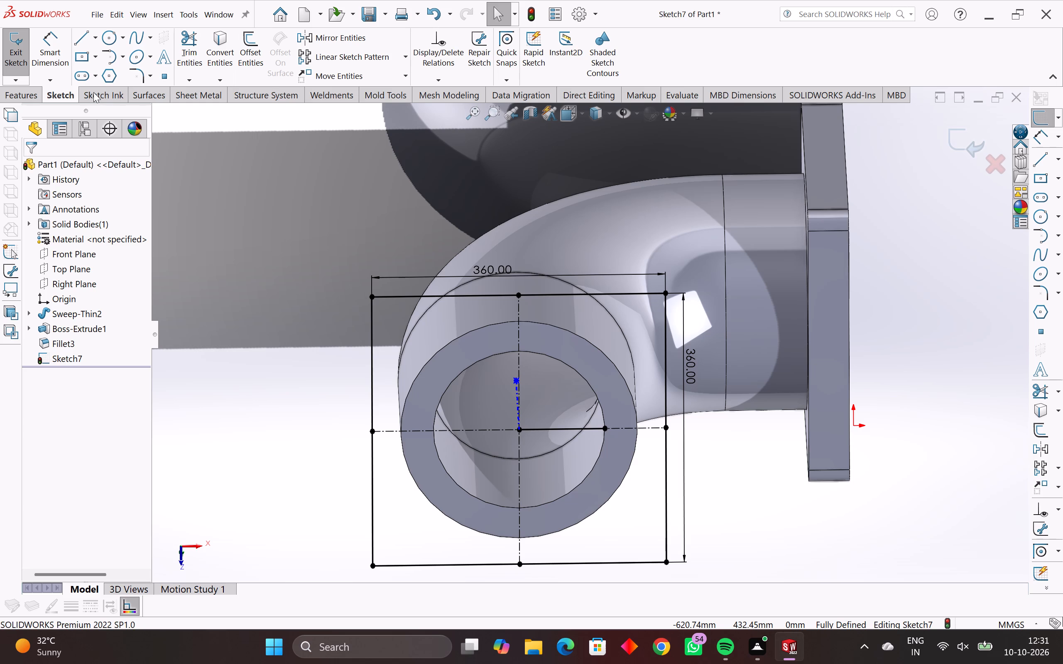
left_click(139, 72)
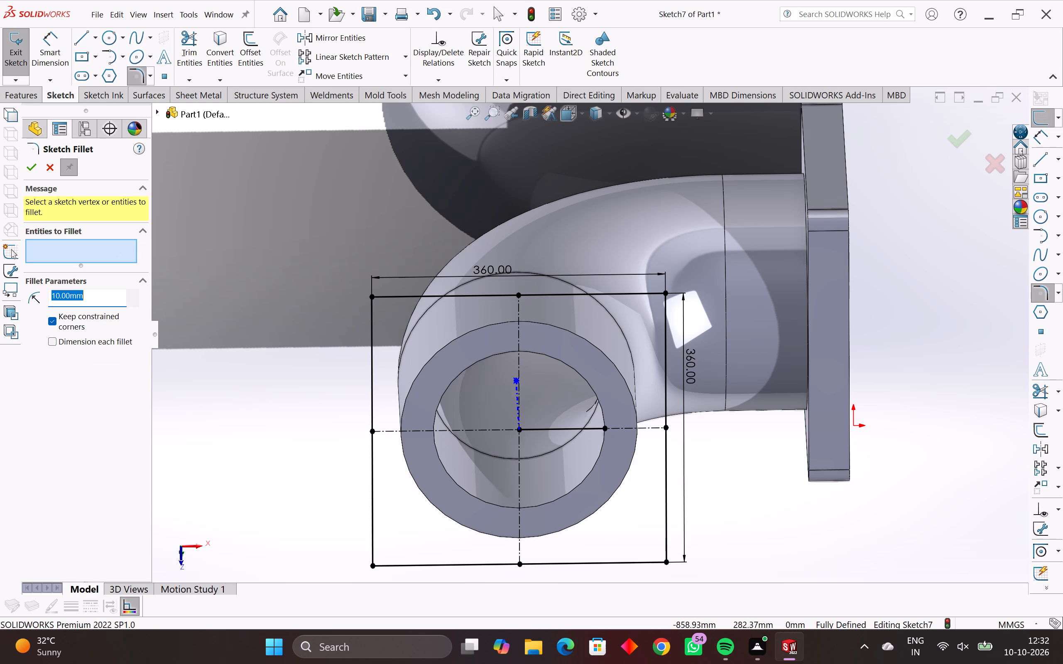
type("20")
key("Return")
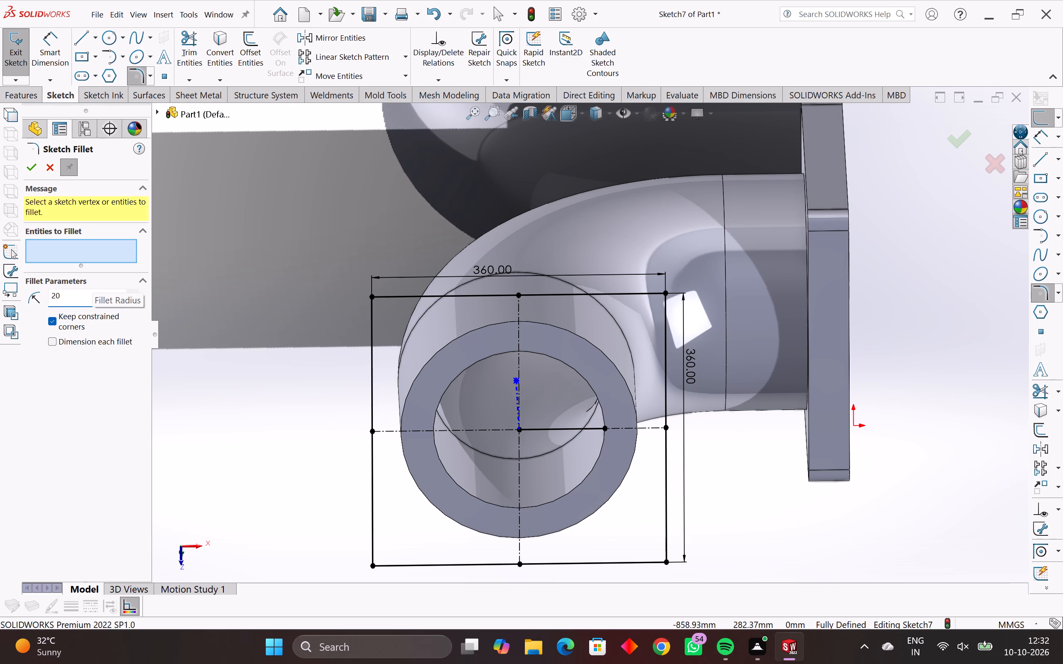
left_click(372, 317)
left_click(384, 297)
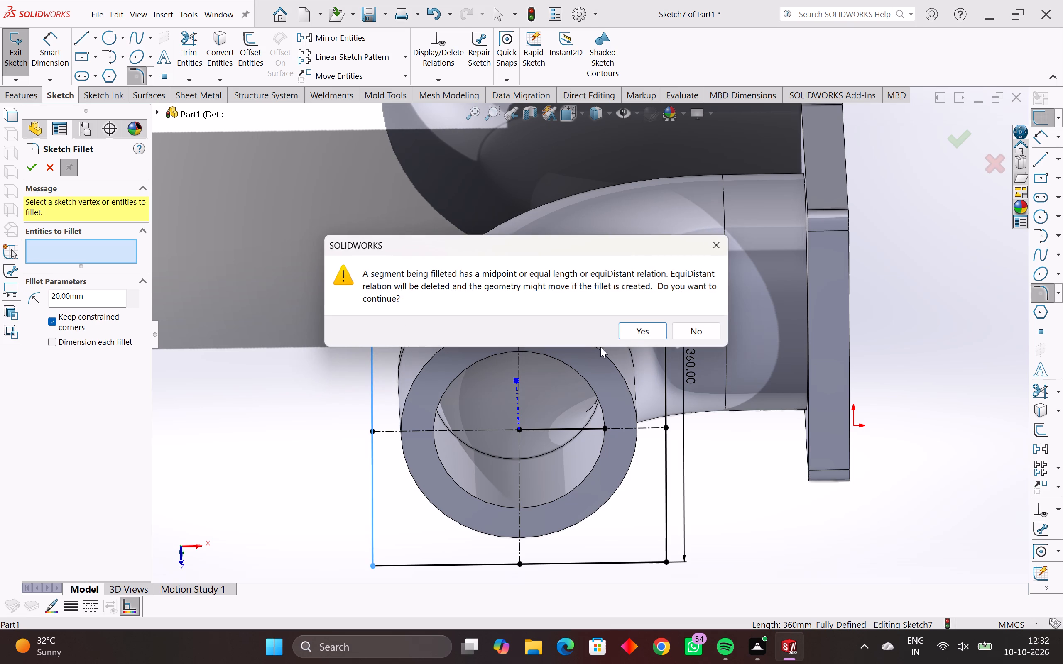
left_click(638, 332)
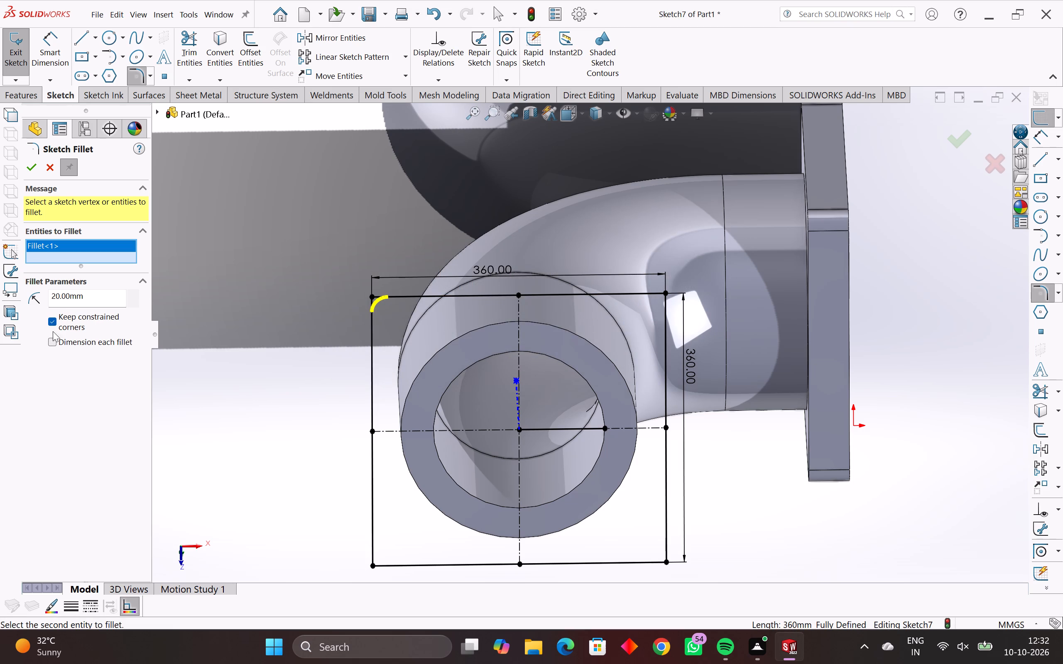
left_click(620, 295)
left_click(665, 321)
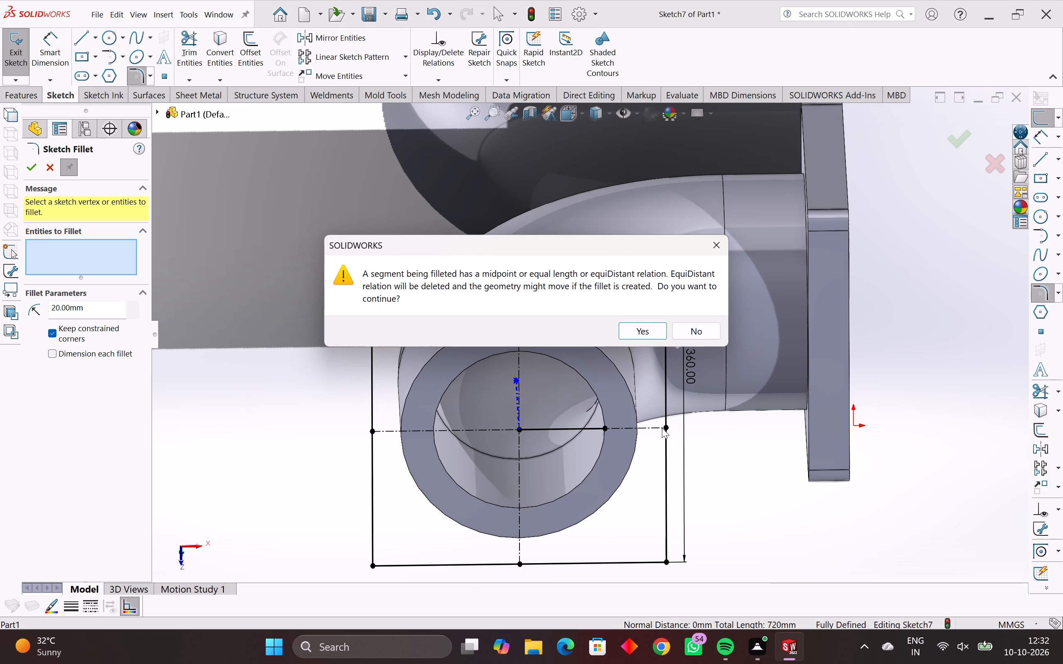
left_click(642, 335)
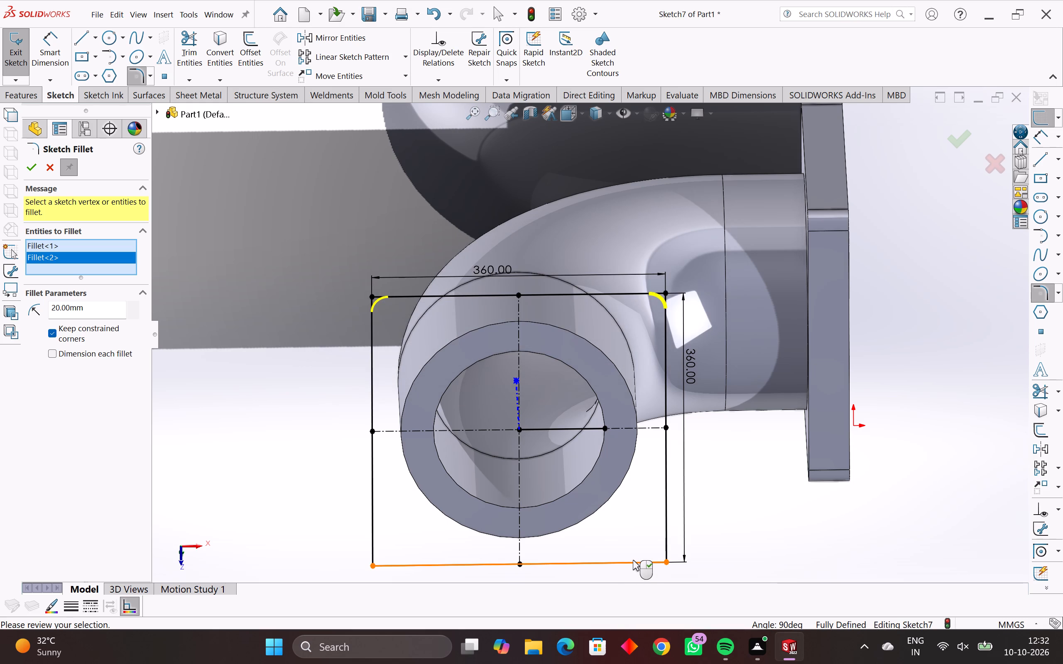
Add the square's two remaining corners to the 20 mm sketch fillet, accepting removal of the equidistant relations, and apply it.
left_click(633, 561)
left_click(669, 537)
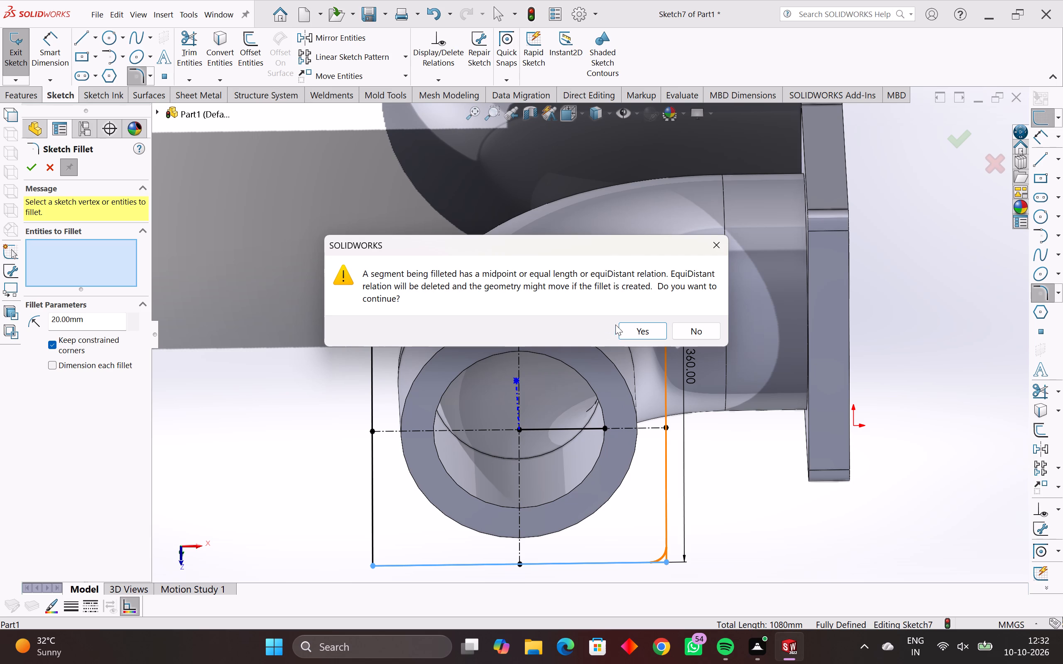
left_click(637, 335)
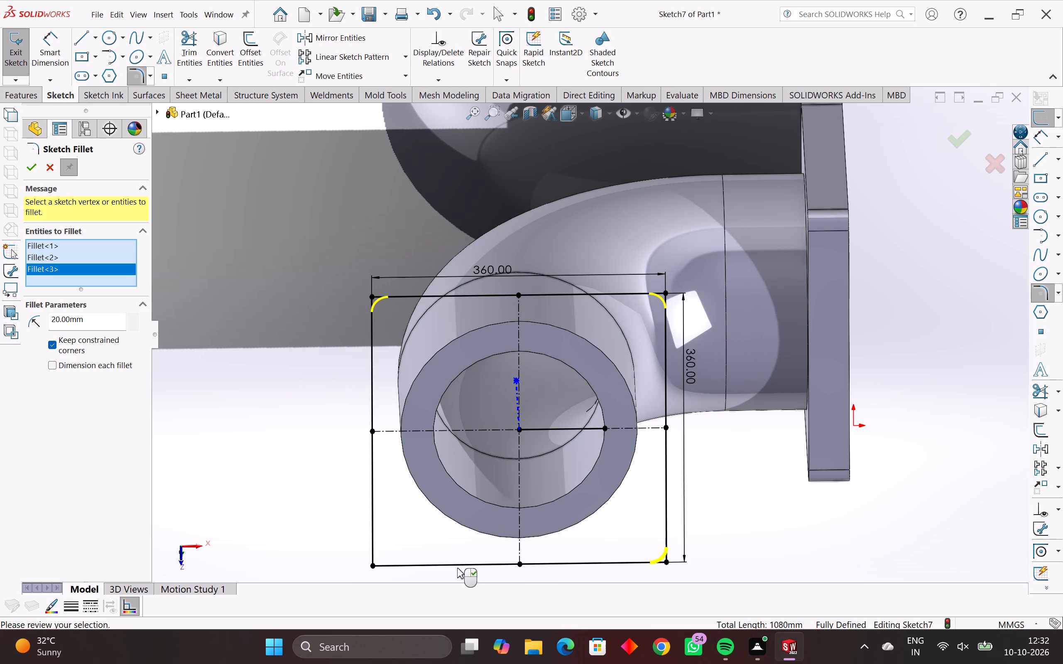
left_click(437, 565)
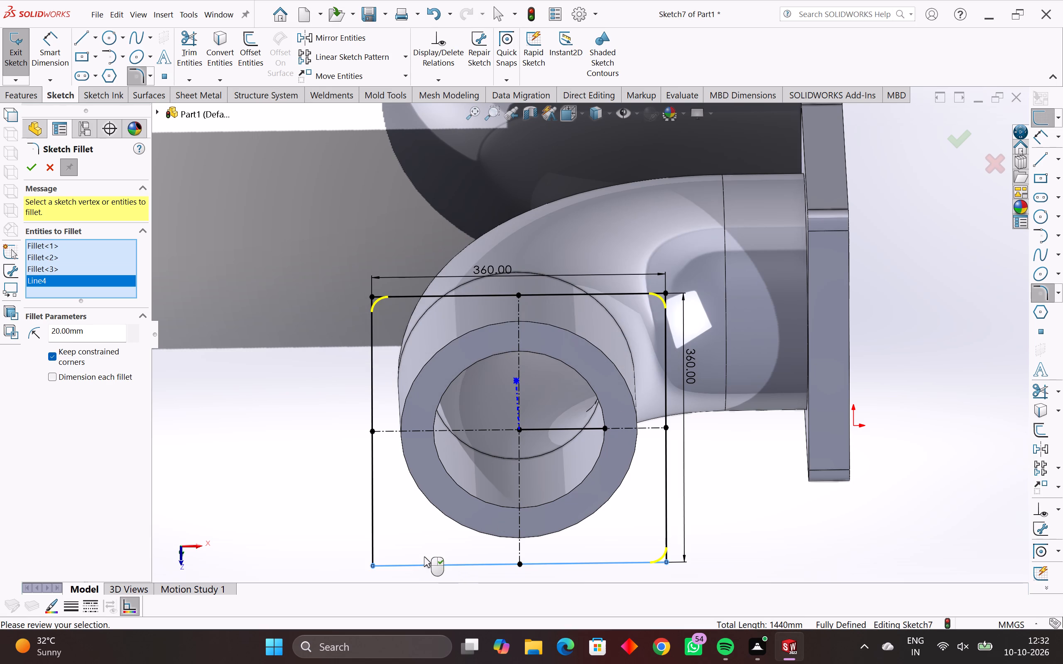
left_click(374, 532)
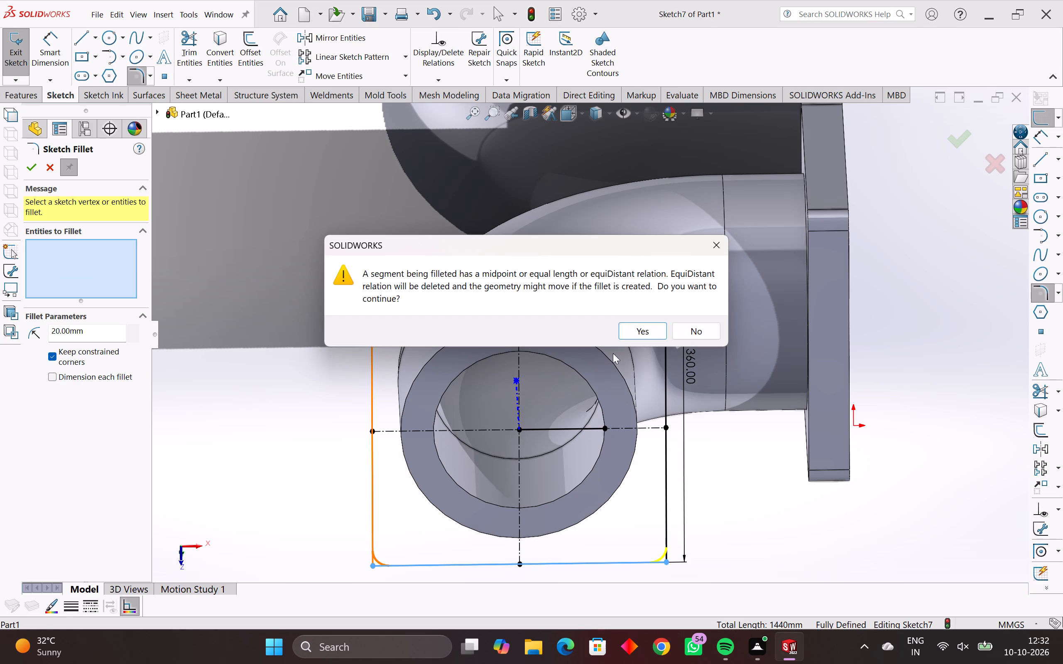
left_click(650, 329)
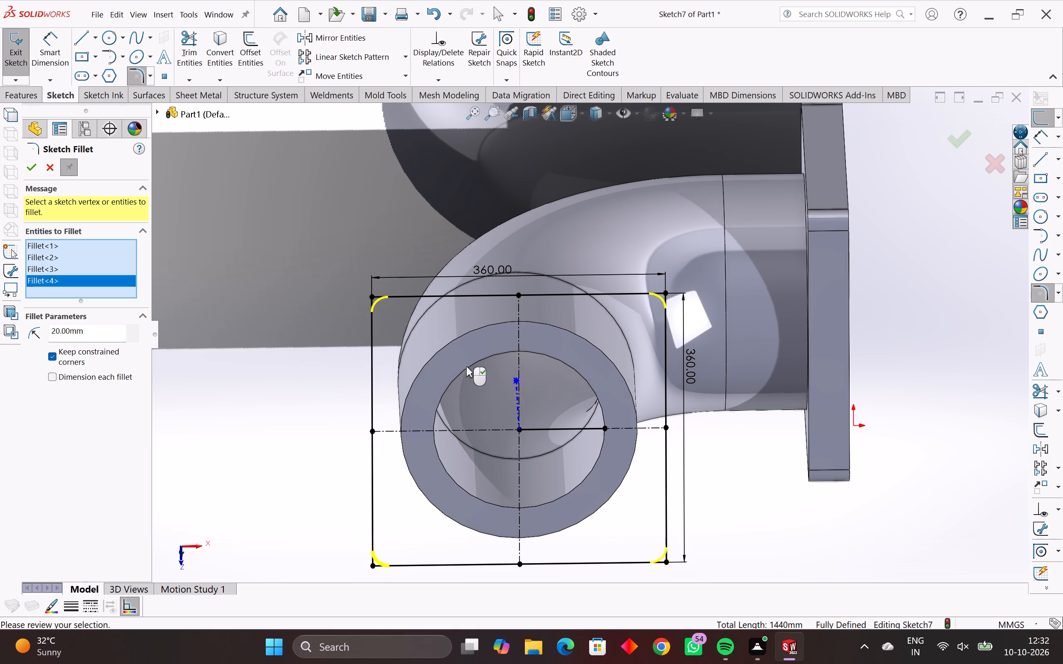
left_click(31, 167)
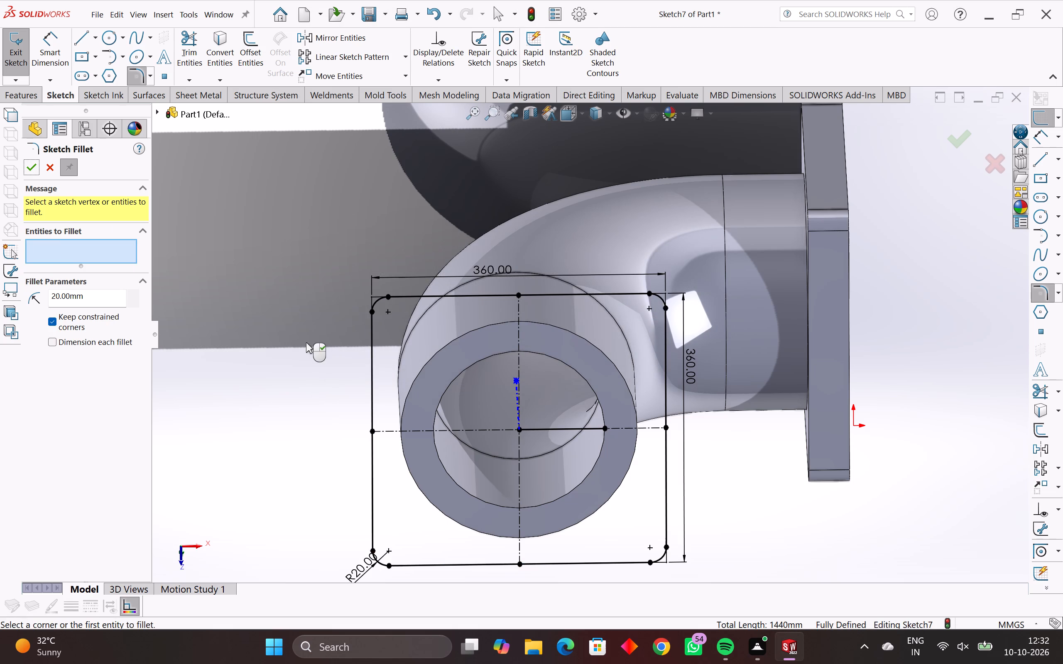
middle_click_drag(306, 342, 329, 411)
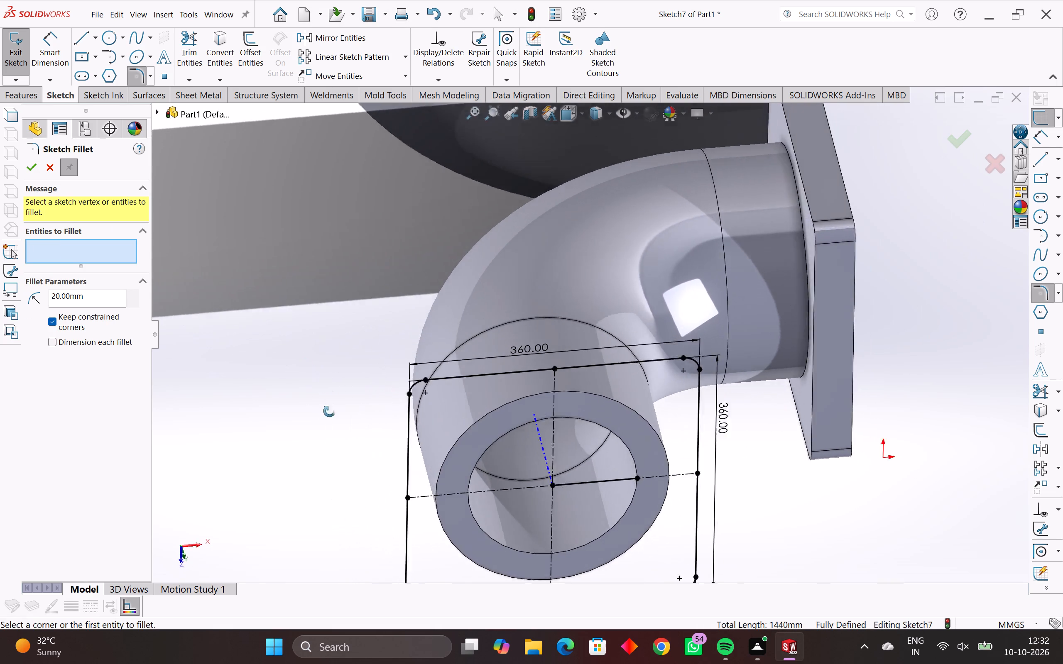
middle_click_drag(329, 411, 356, 436)
scroll(356, 436, "down", 1)
middle_click_drag(356, 436, 301, 388)
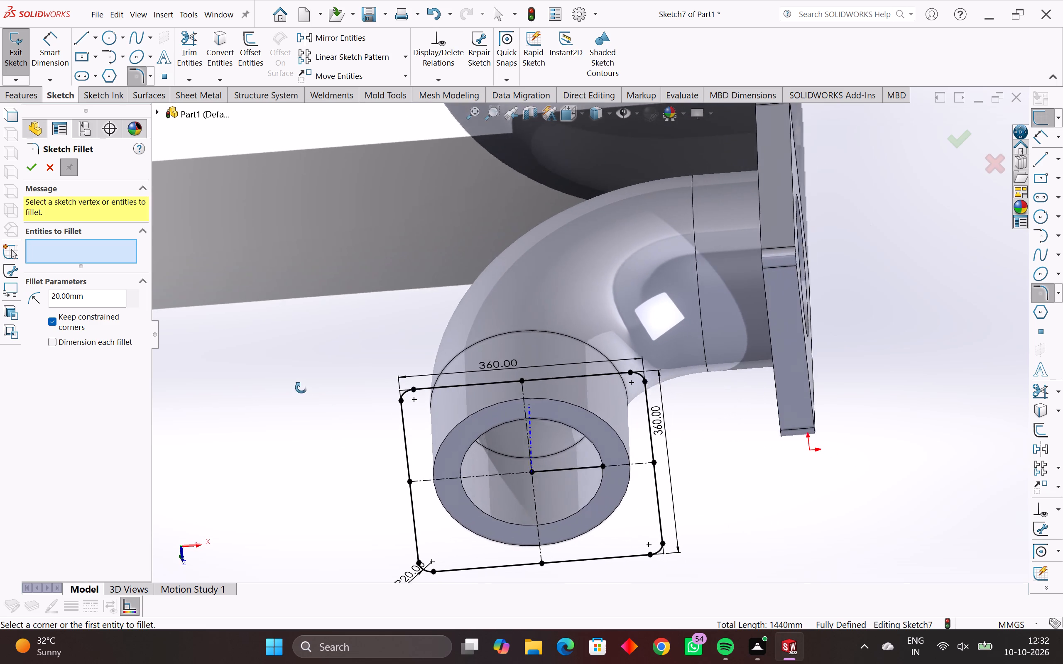
middle_click_drag(301, 388, 297, 384)
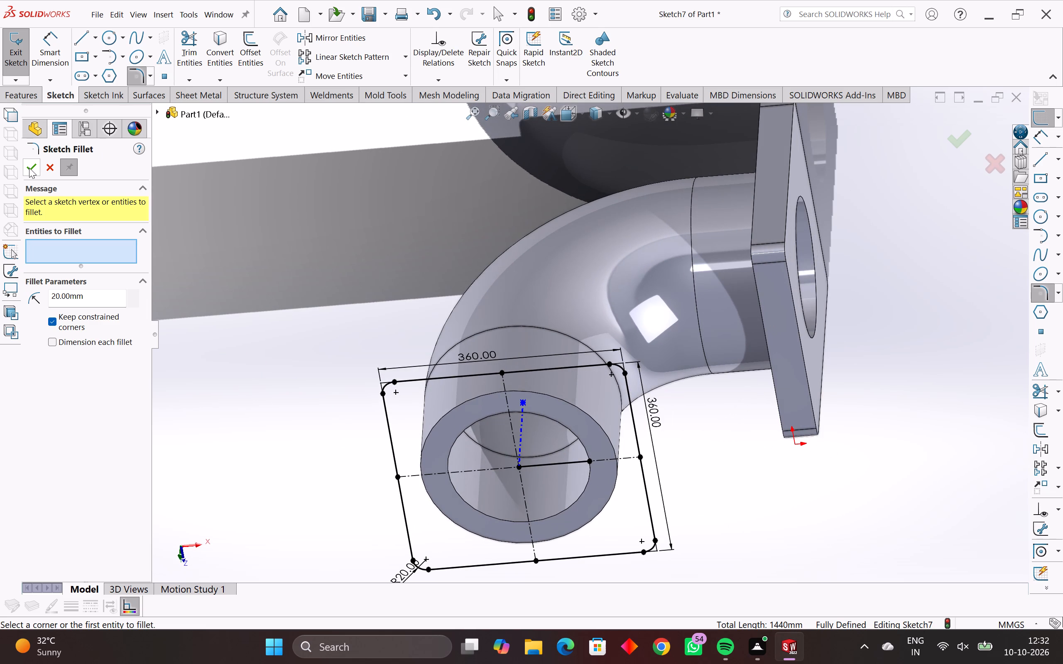
left_click(30, 168)
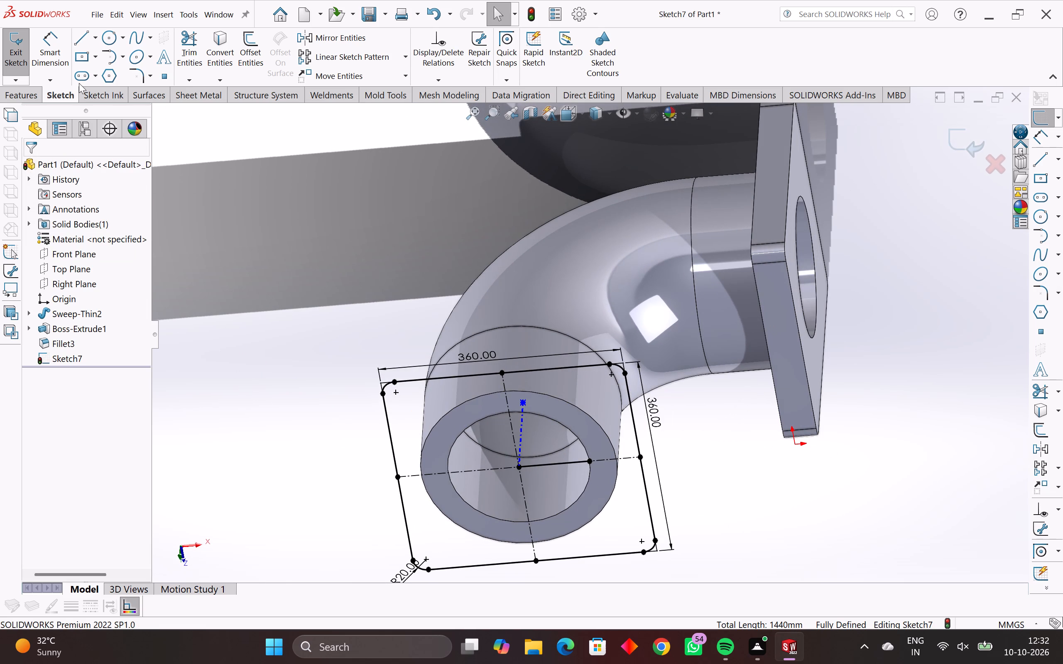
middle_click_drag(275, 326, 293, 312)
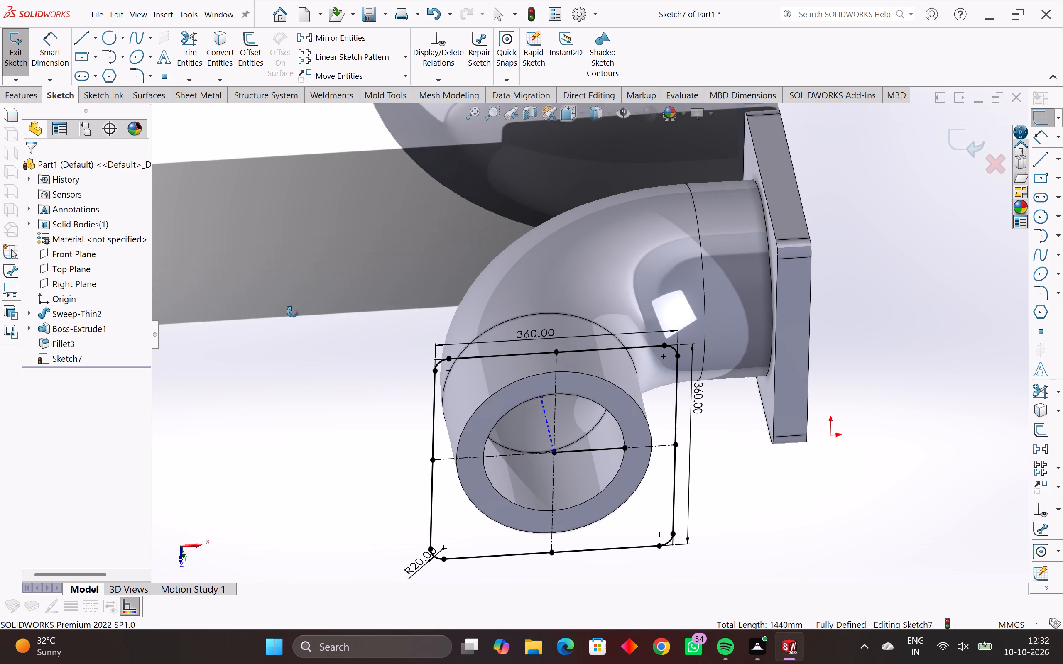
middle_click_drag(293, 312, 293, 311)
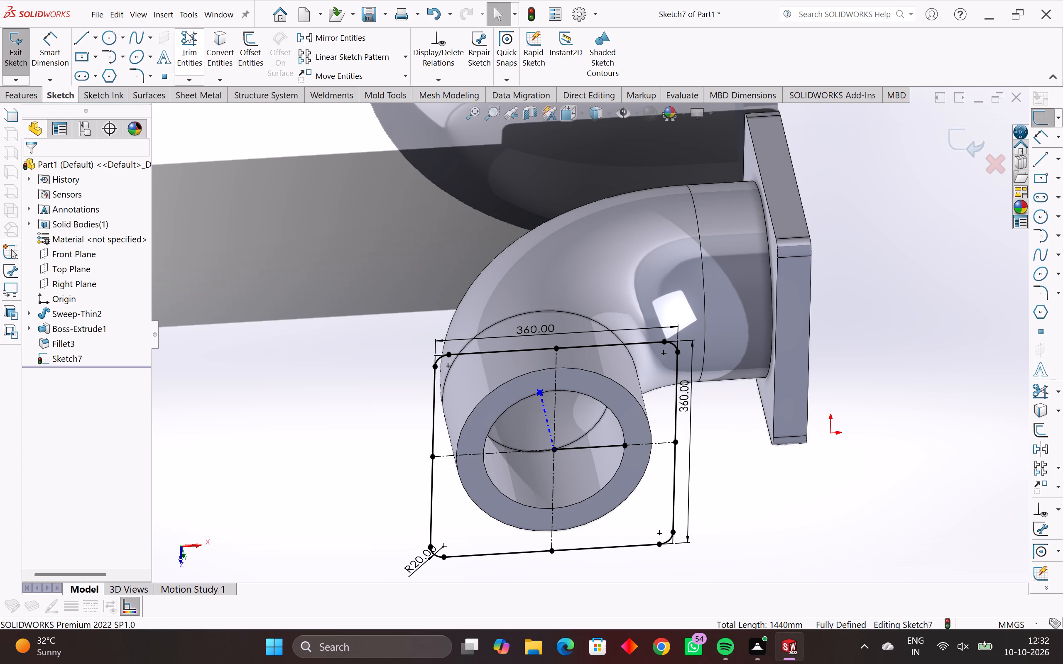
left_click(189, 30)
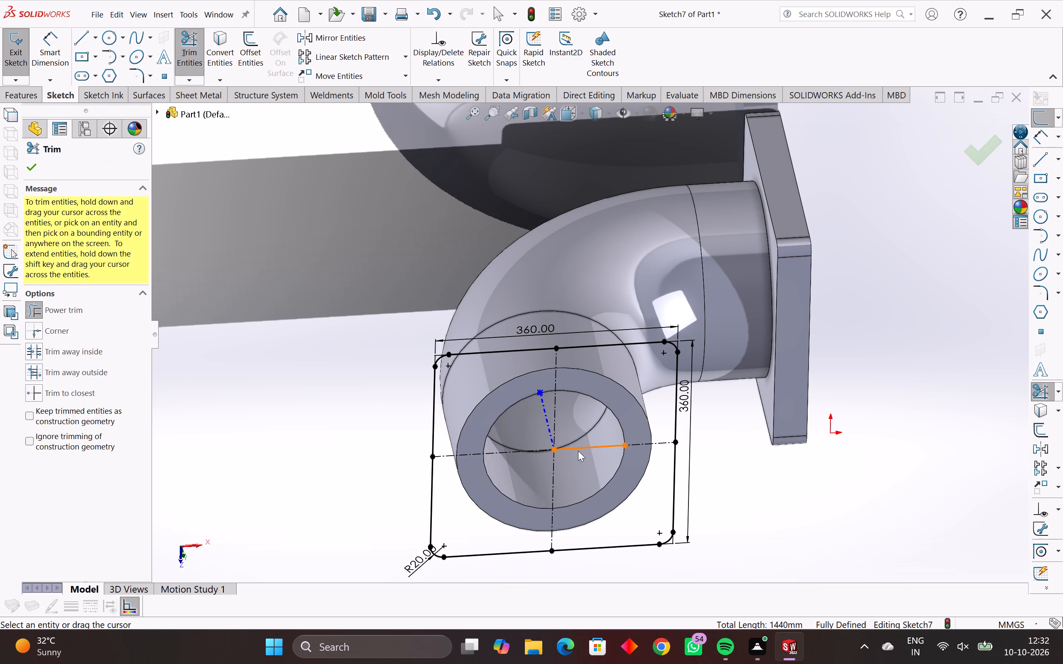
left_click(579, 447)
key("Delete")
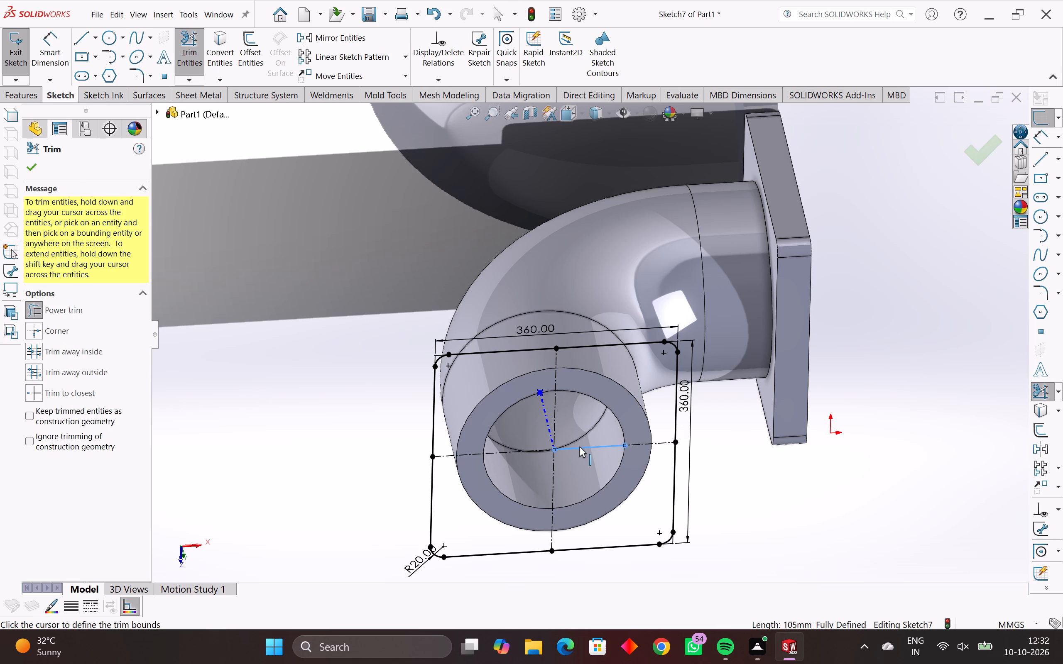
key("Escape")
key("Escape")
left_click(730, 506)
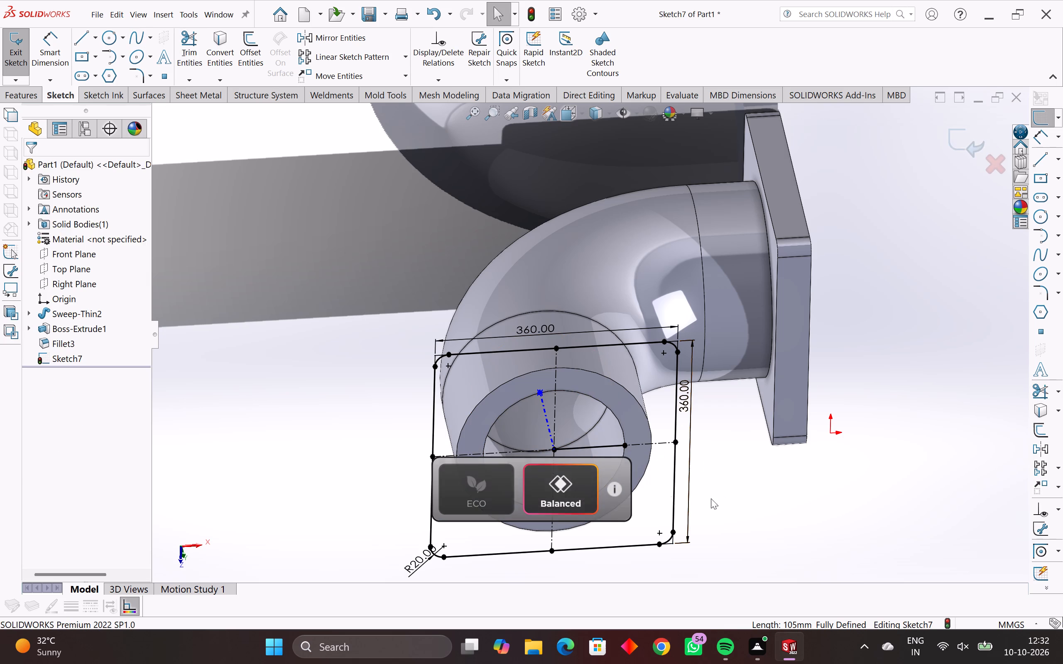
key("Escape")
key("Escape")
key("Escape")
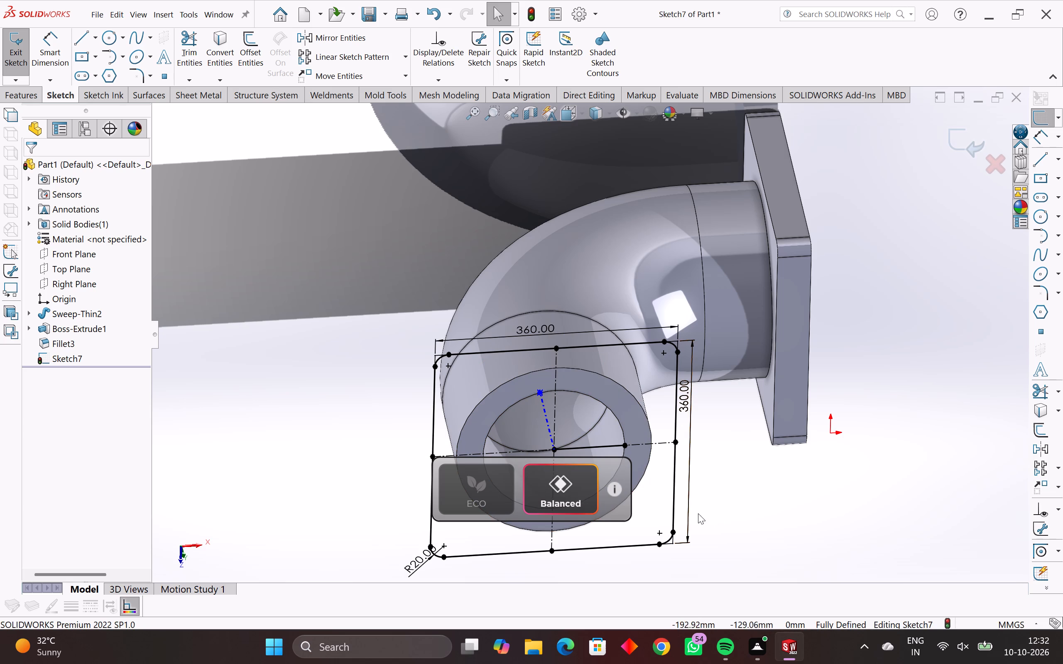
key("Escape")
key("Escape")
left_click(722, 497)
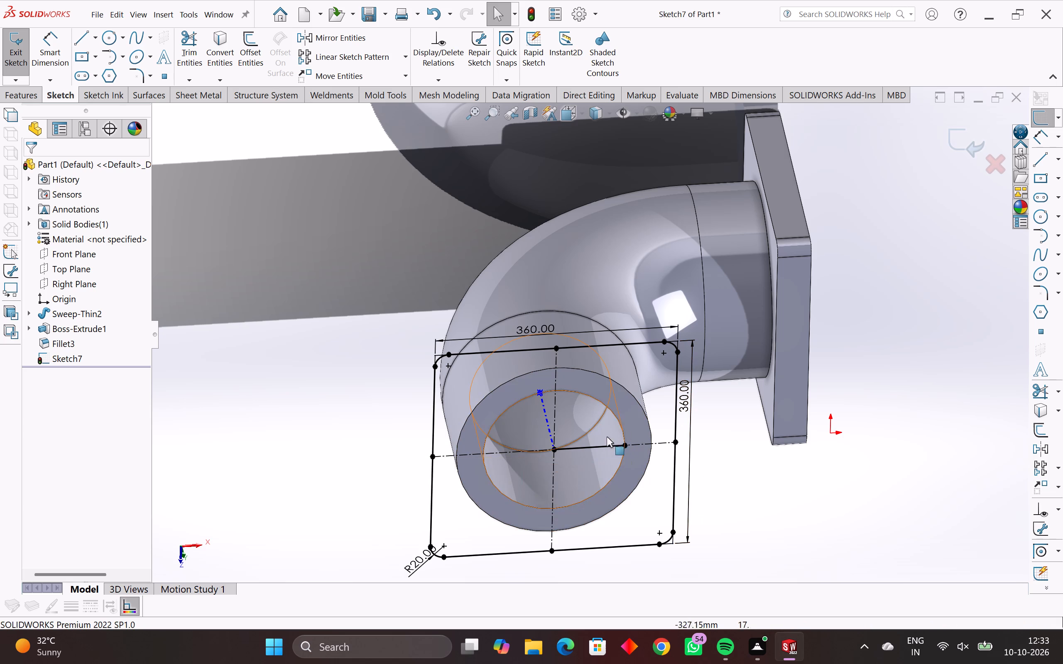
Delete the 105 mm horizontal line running from the centre of the pipe opening to its inner edge.
left_click(582, 449)
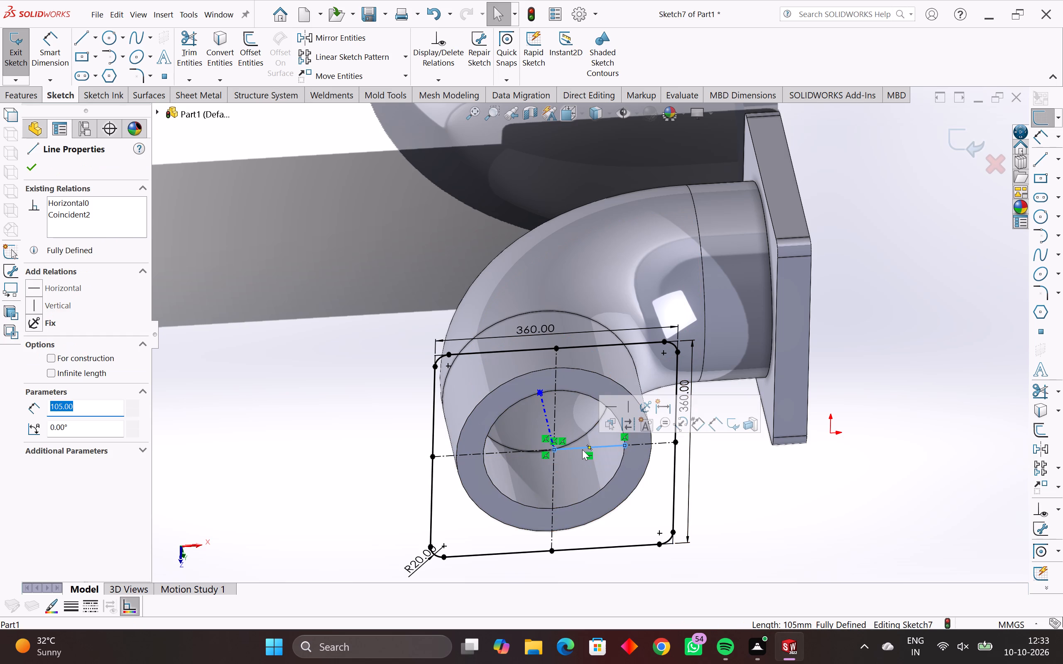
key("Delete")
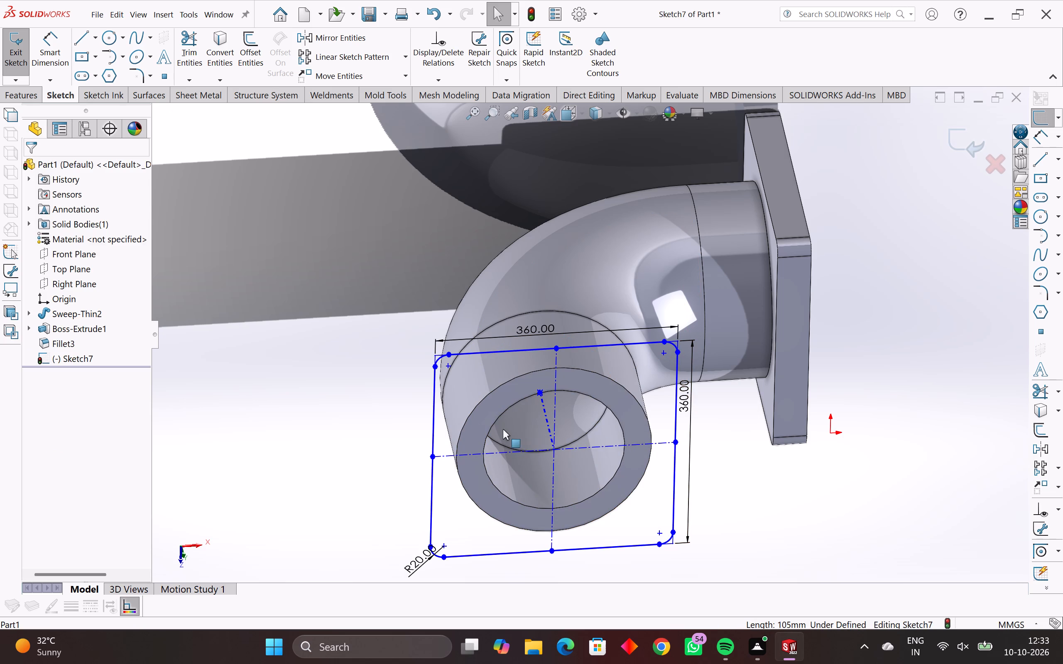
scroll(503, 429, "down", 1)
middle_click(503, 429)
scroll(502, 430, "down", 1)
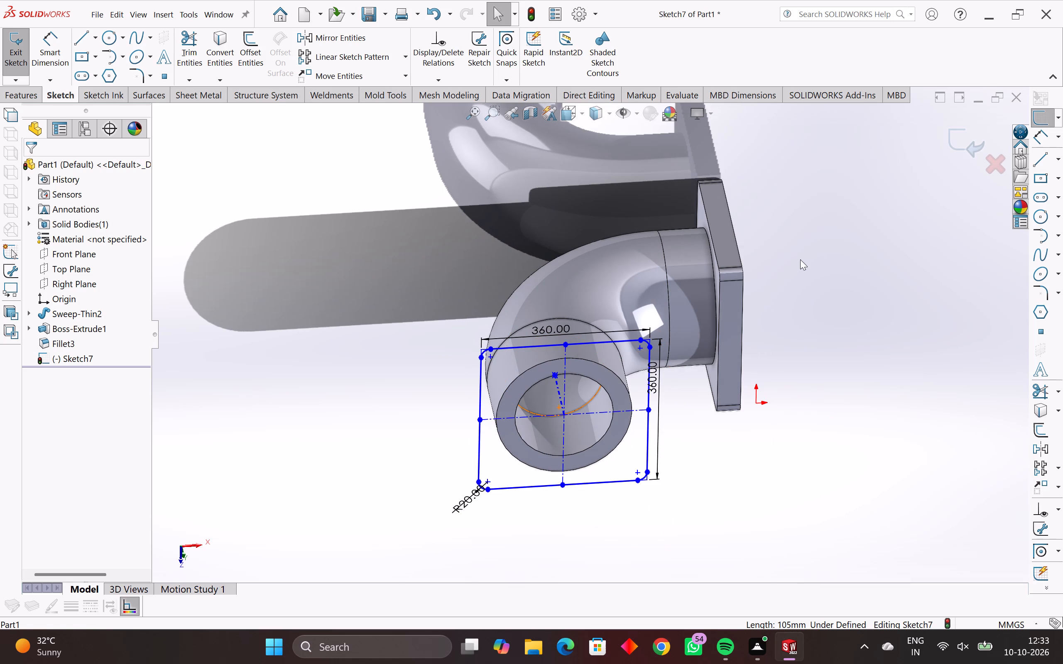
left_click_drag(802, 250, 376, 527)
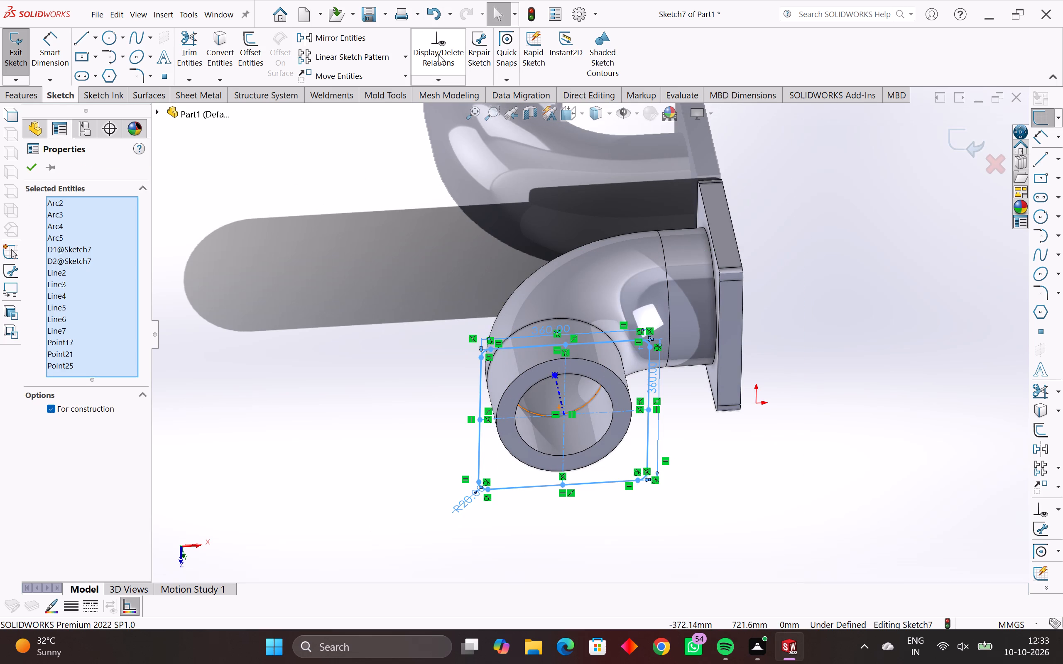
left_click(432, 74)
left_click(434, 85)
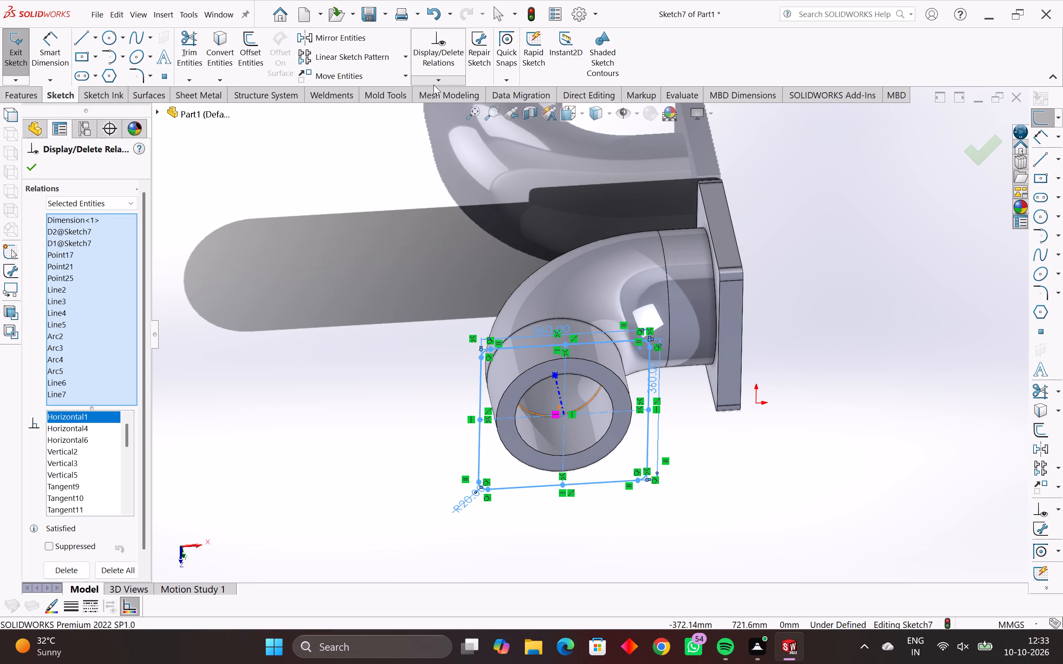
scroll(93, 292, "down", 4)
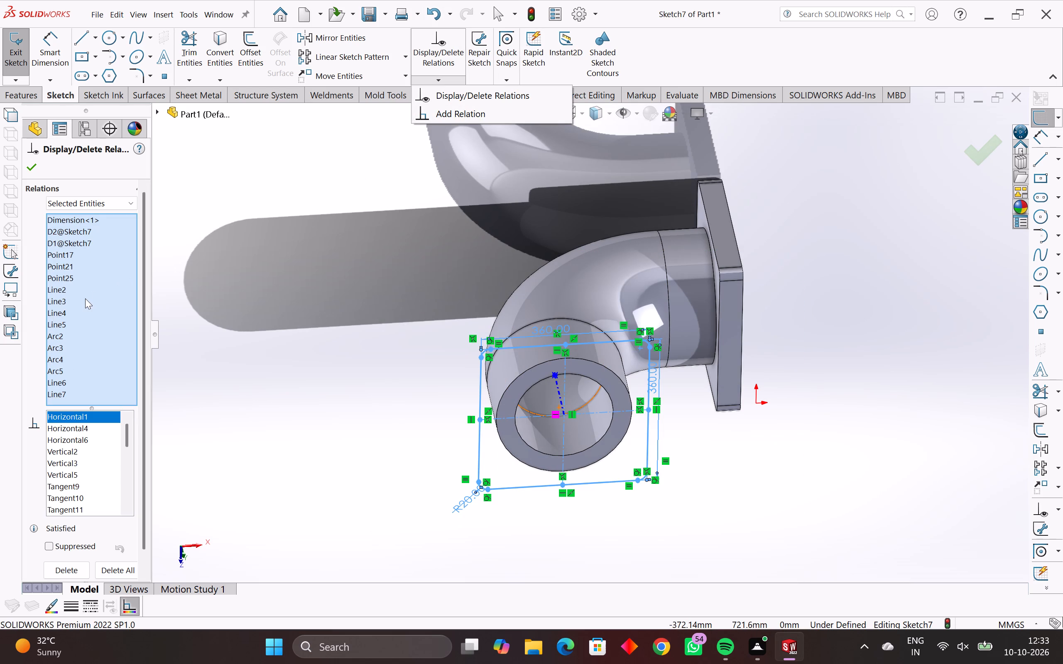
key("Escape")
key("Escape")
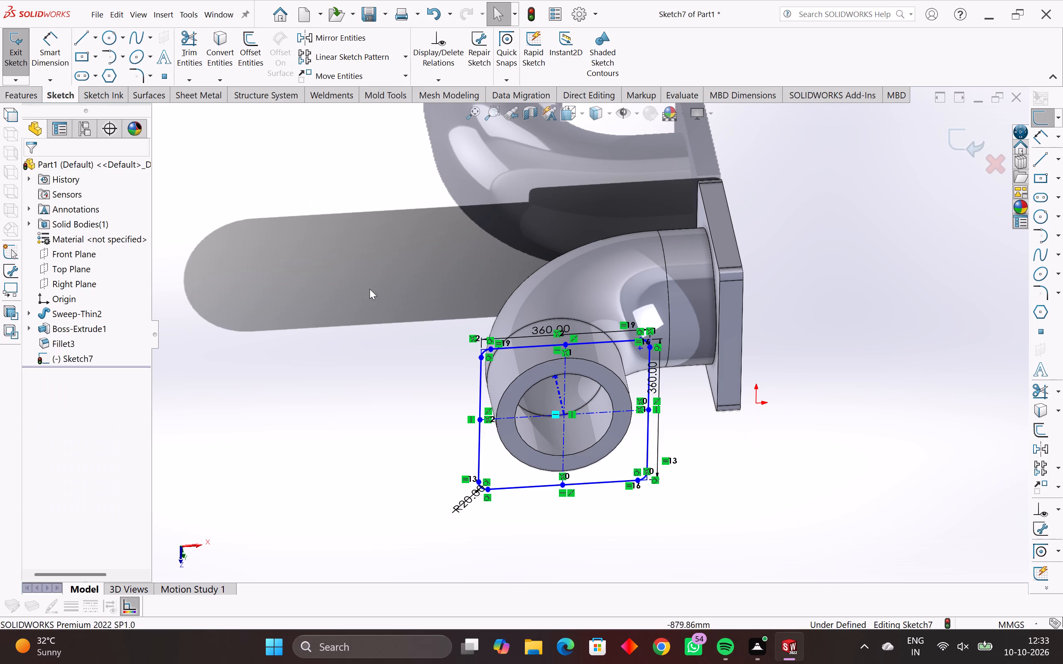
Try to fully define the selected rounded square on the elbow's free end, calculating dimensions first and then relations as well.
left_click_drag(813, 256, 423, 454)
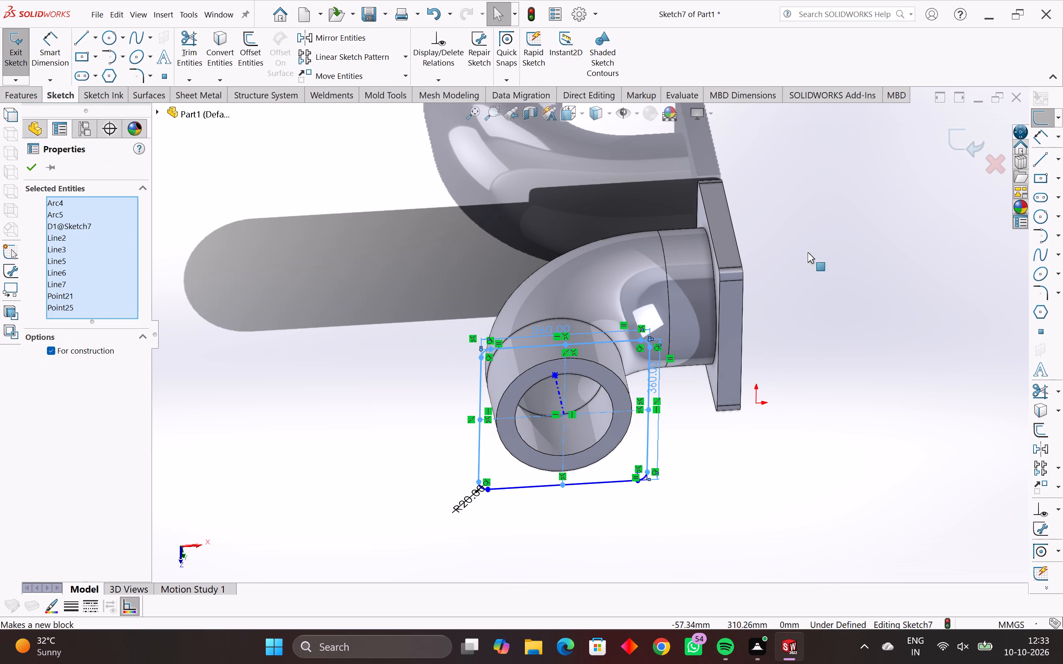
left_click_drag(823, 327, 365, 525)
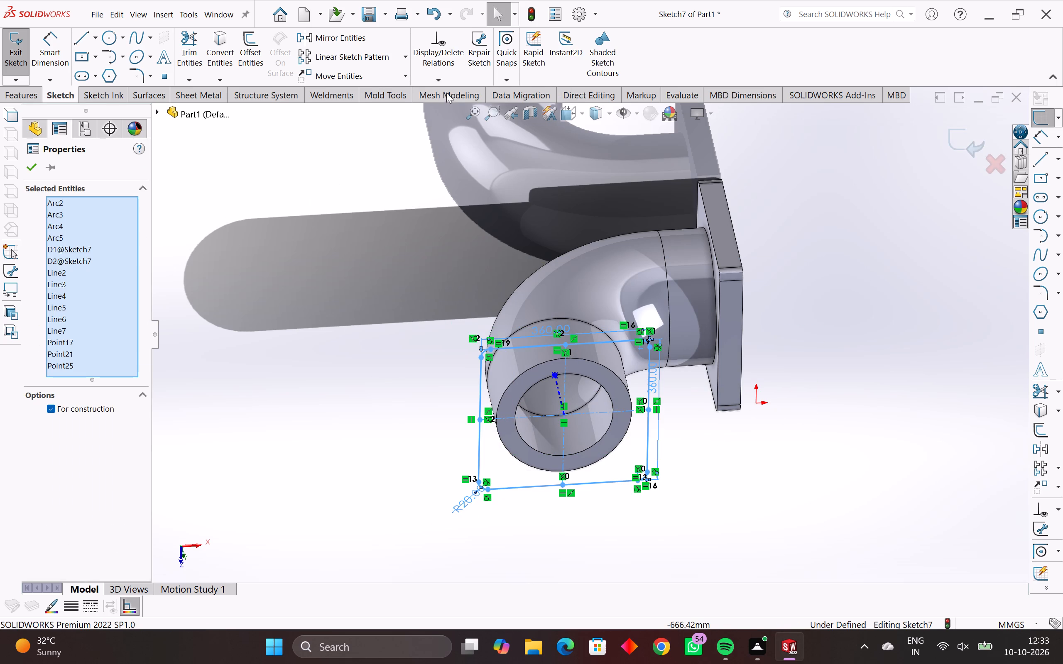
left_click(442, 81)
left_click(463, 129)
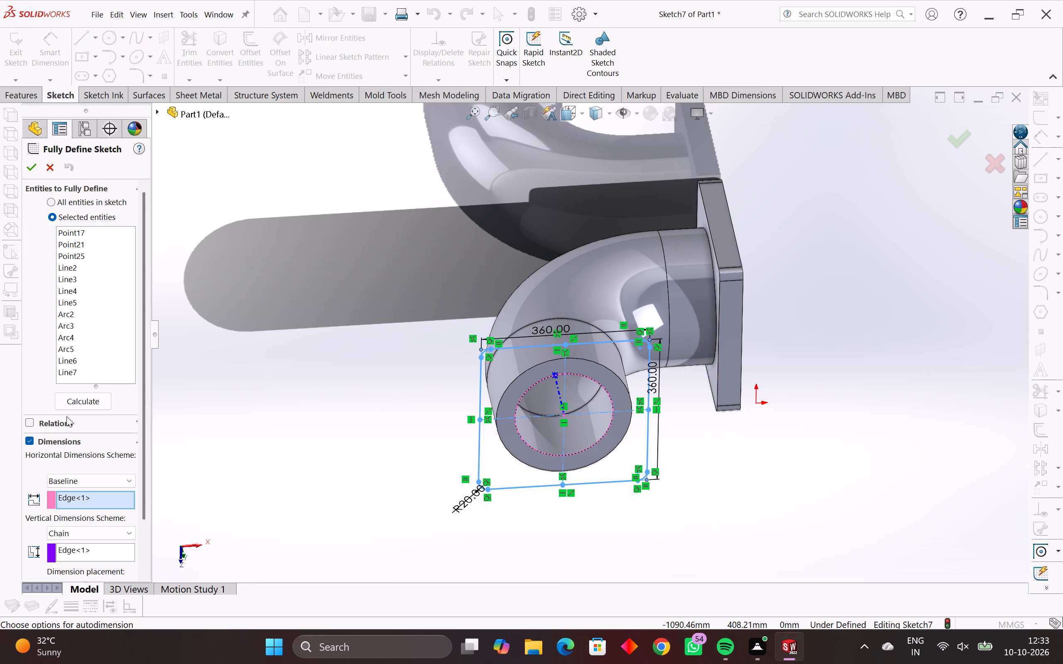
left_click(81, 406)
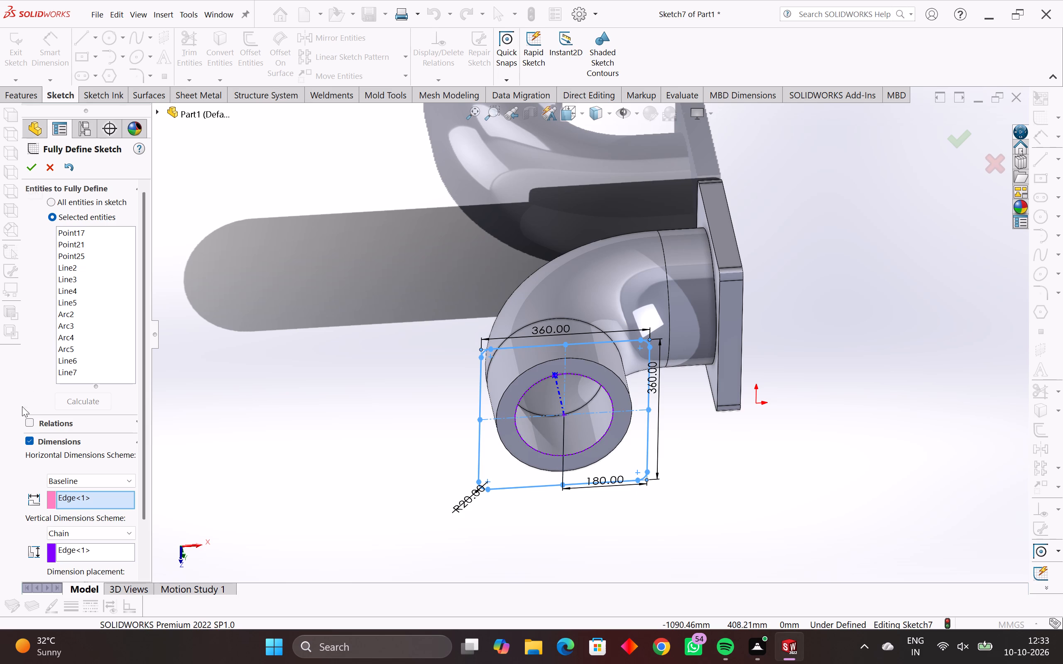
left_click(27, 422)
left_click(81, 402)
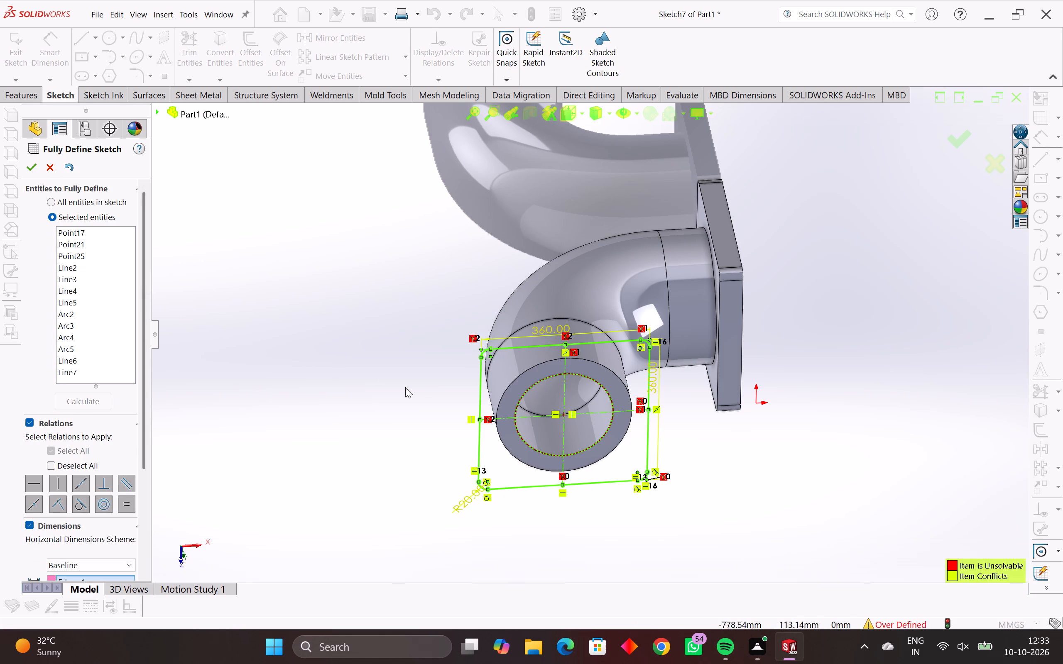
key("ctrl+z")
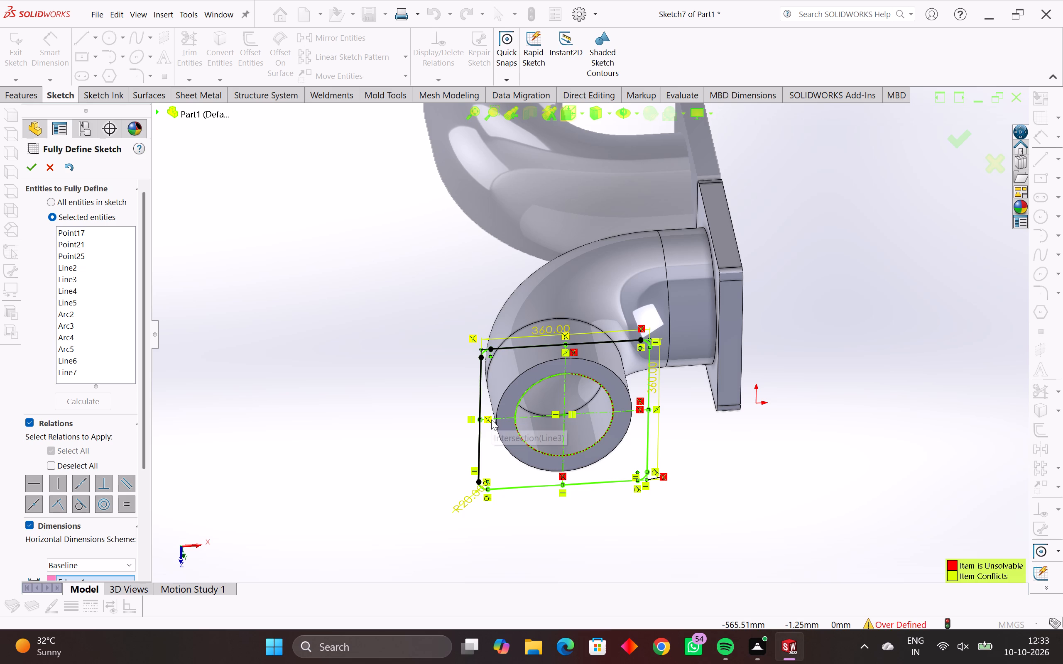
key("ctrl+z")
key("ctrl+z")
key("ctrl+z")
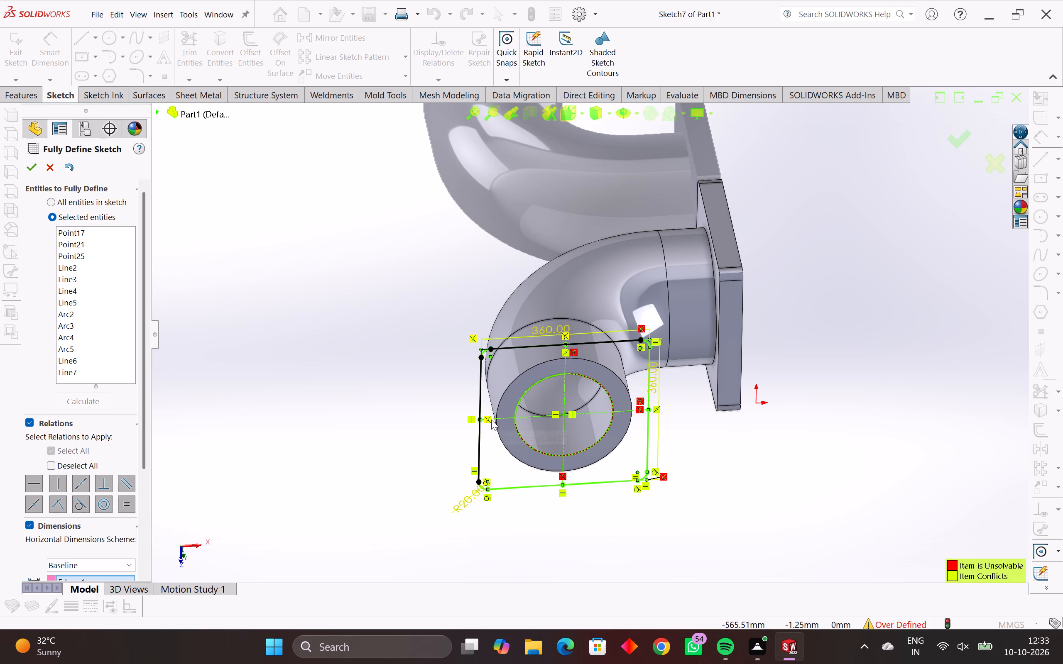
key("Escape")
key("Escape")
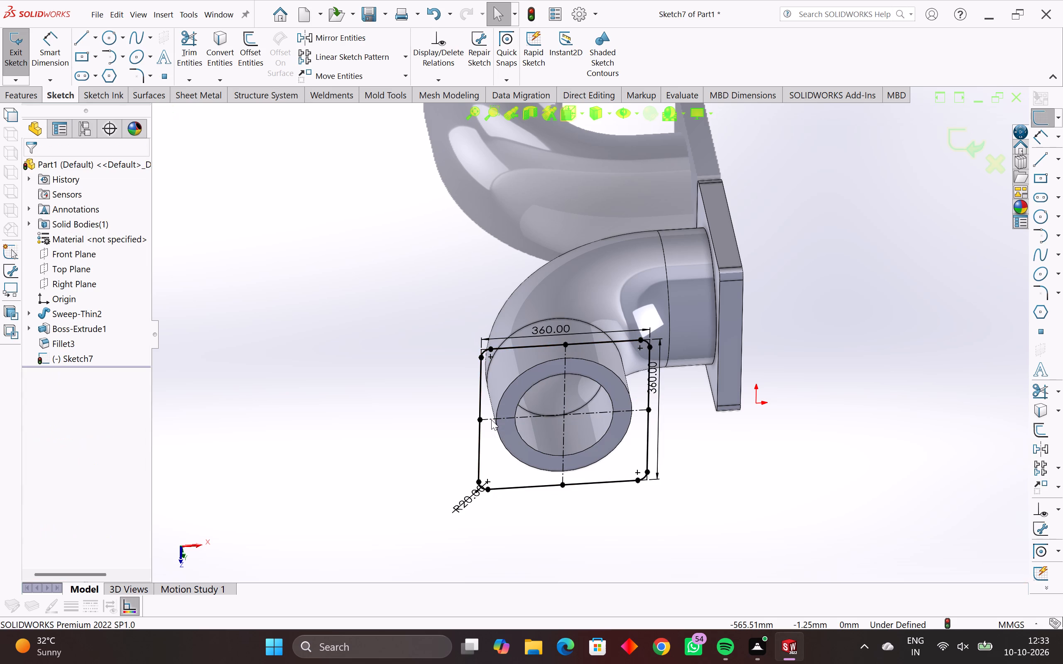
Undo the recent sketch edits back past the line deletion, the corner fillets and the square's second 360 mm dimension.
key("ctrl+z")
key("ctrl+z")
key("ctrl+z")
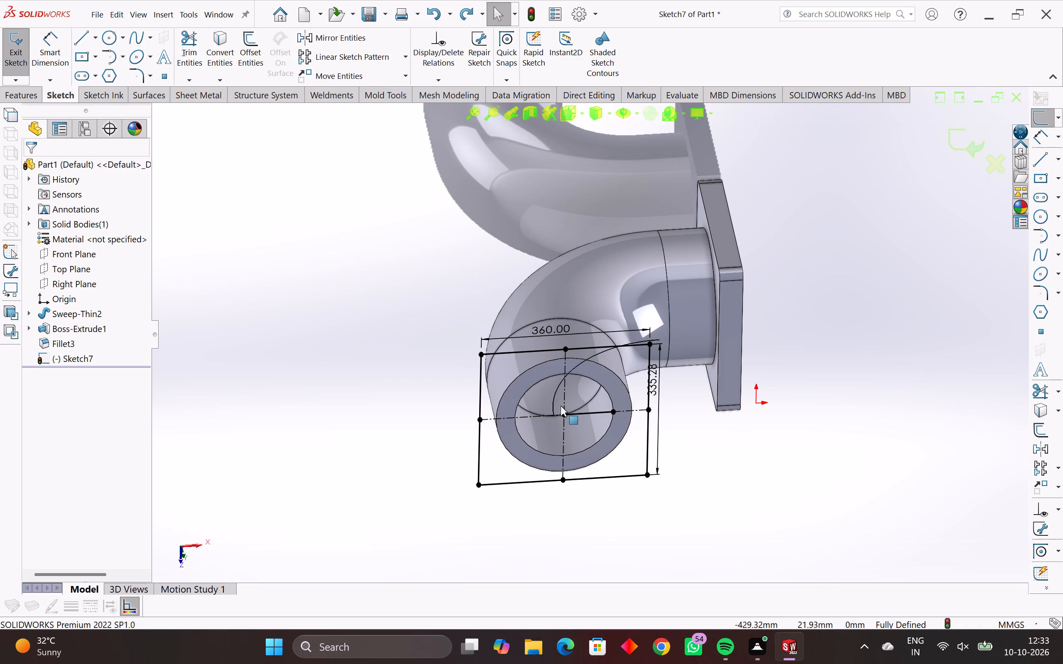
Set the rectangle's second side dimension to 360 mm and place the dimension slightly farther from the square.
double_click(659, 387)
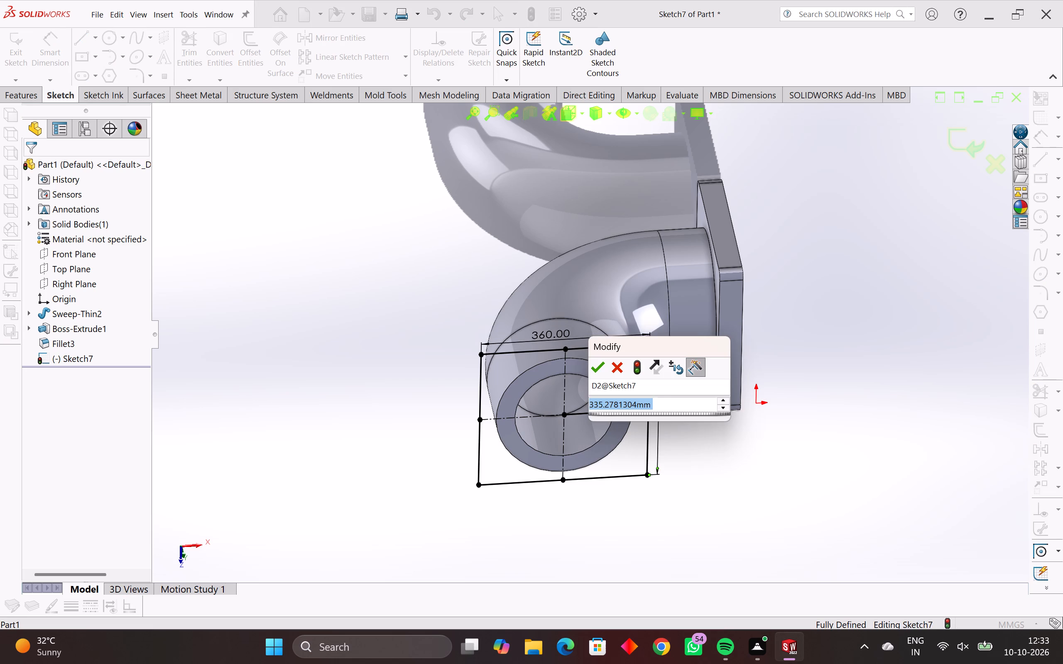
type("360")
key("Return")
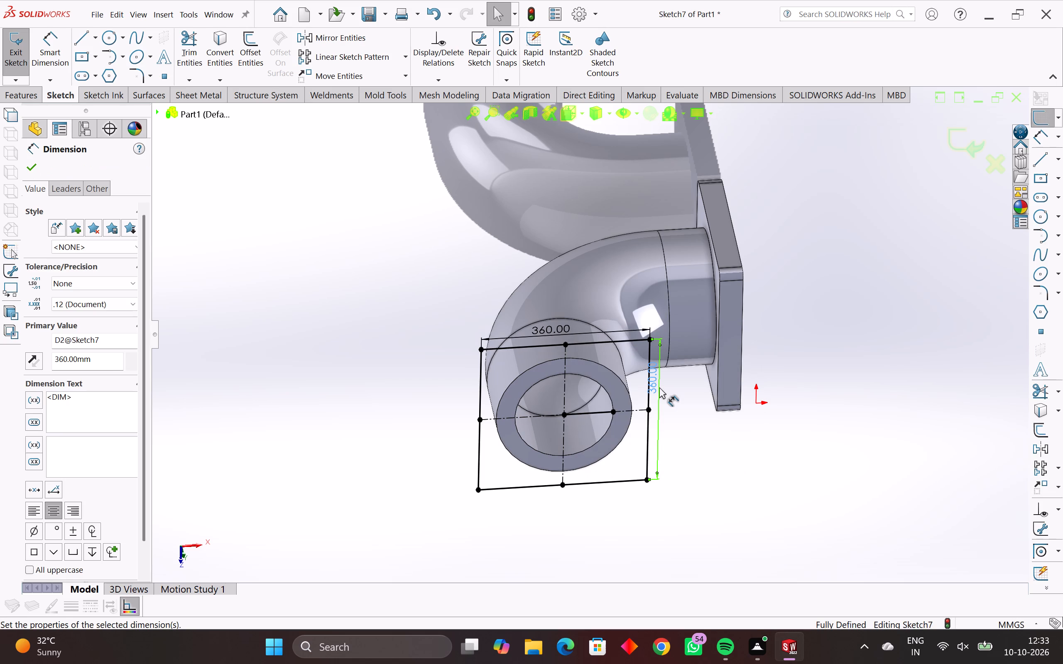
scroll(656, 386, "up", 3)
left_click_drag(645, 360, 665, 388)
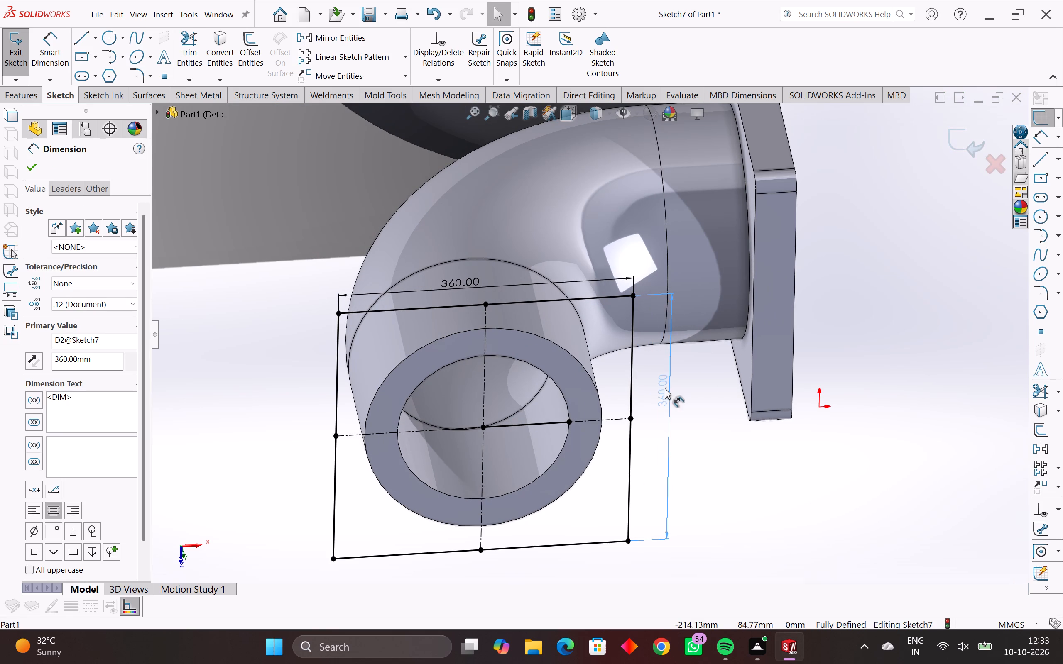
left_click_drag(665, 388, 671, 395)
key("Escape")
key("Escape")
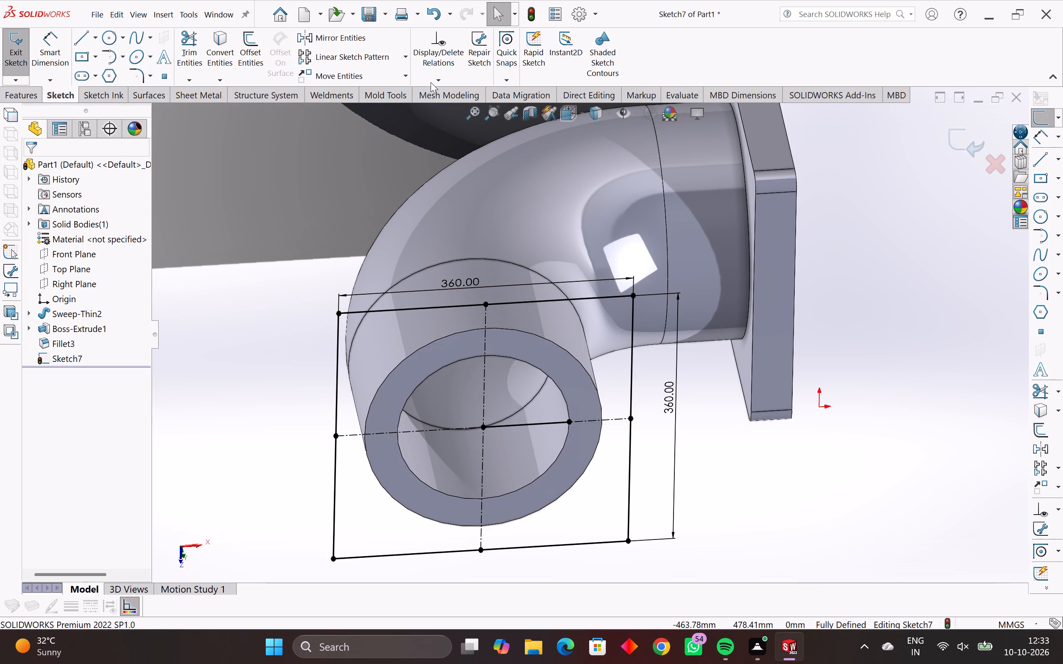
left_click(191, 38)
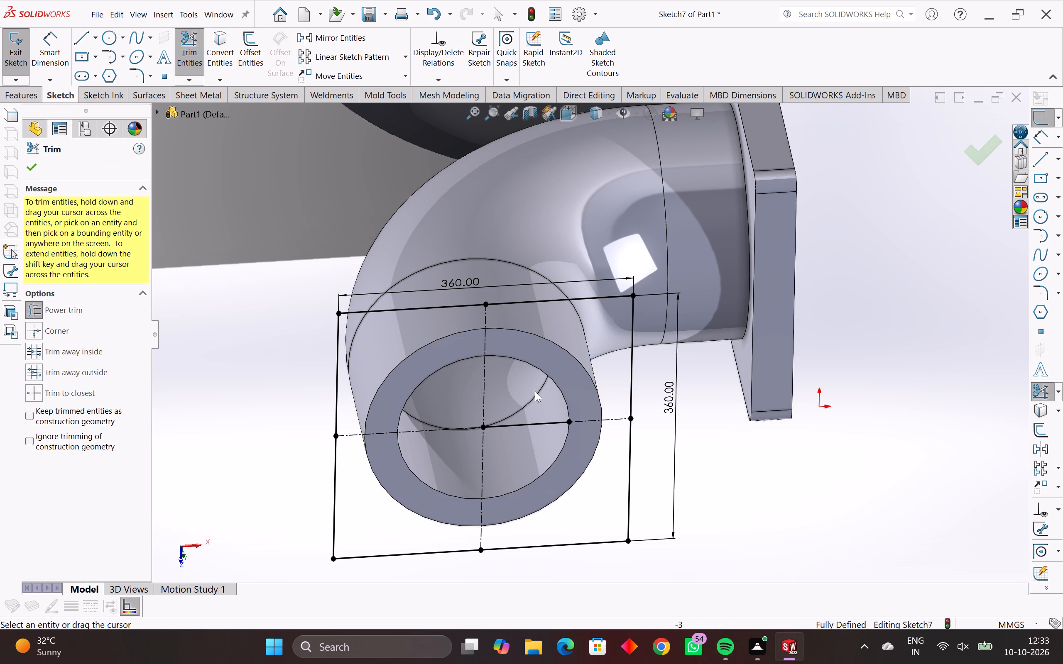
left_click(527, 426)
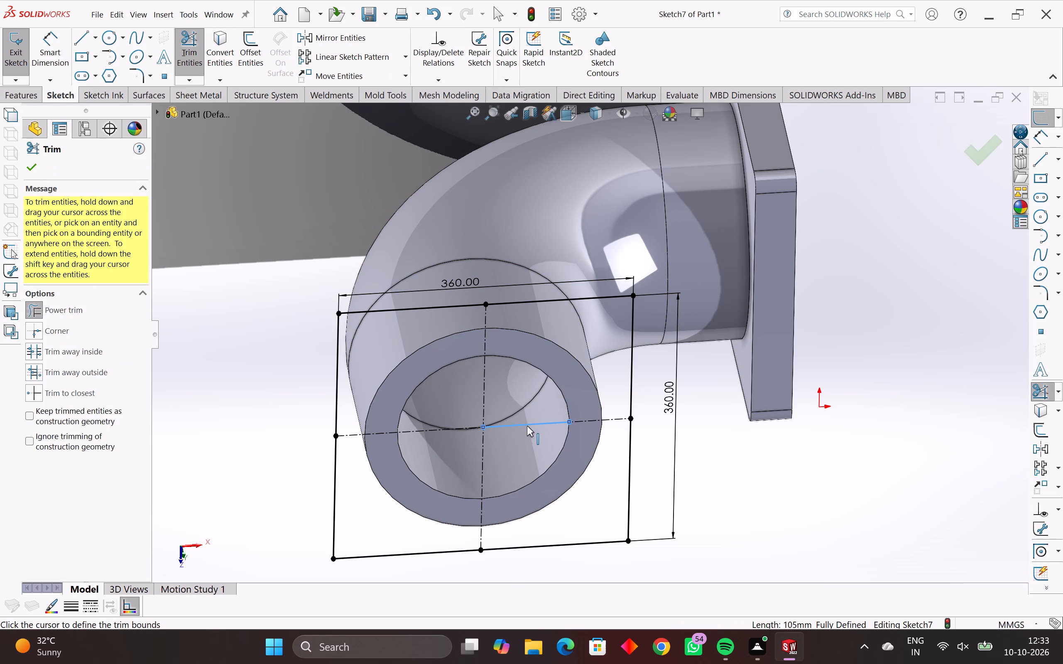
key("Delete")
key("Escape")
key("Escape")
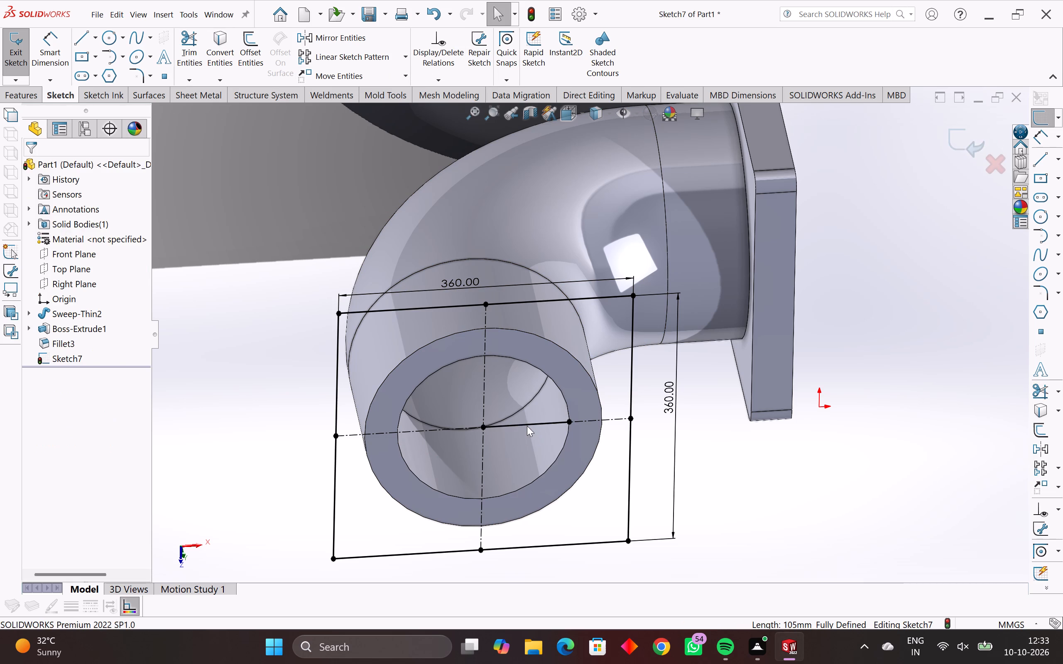
Delete the 105 mm horizontal line running from the centre of the pipe opening to its inner edge.
left_click(533, 413)
key("Escape")
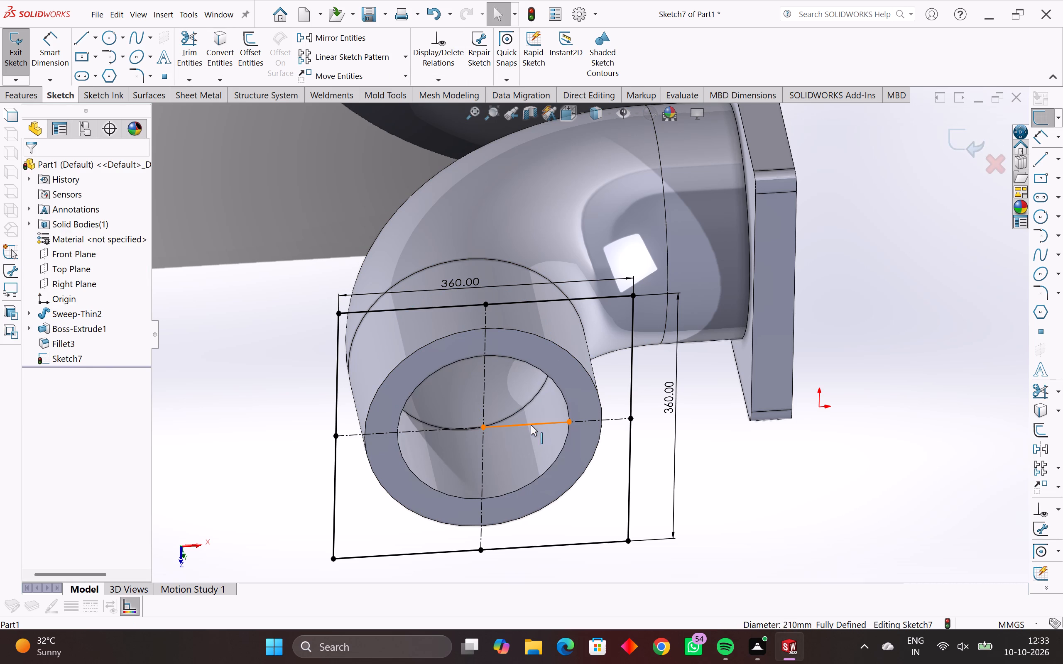
left_click(531, 425)
key("Delete")
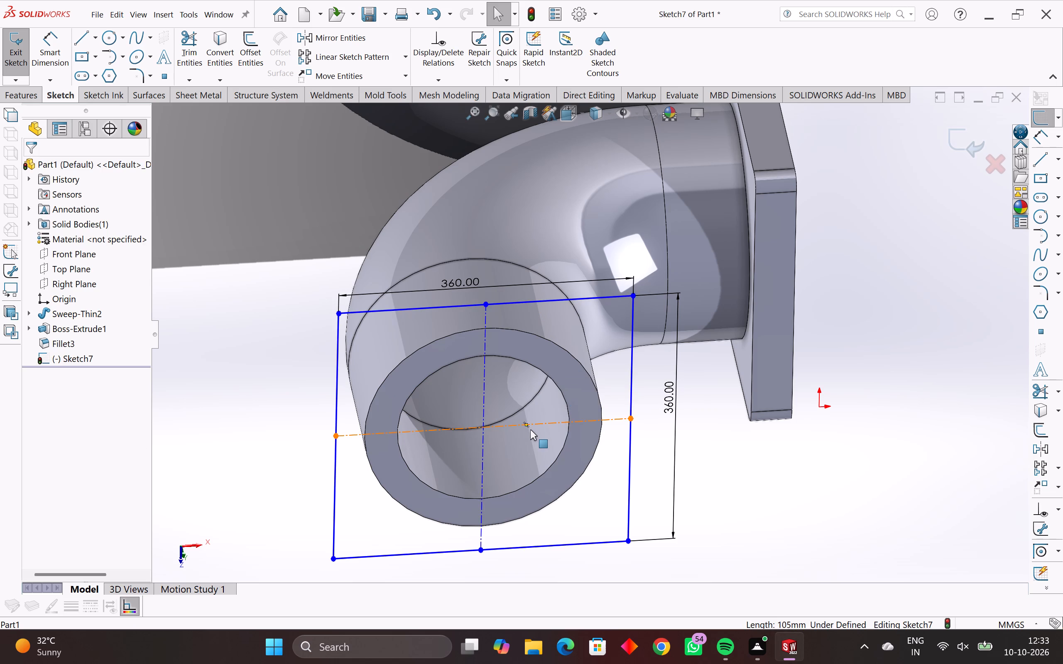
key("Escape")
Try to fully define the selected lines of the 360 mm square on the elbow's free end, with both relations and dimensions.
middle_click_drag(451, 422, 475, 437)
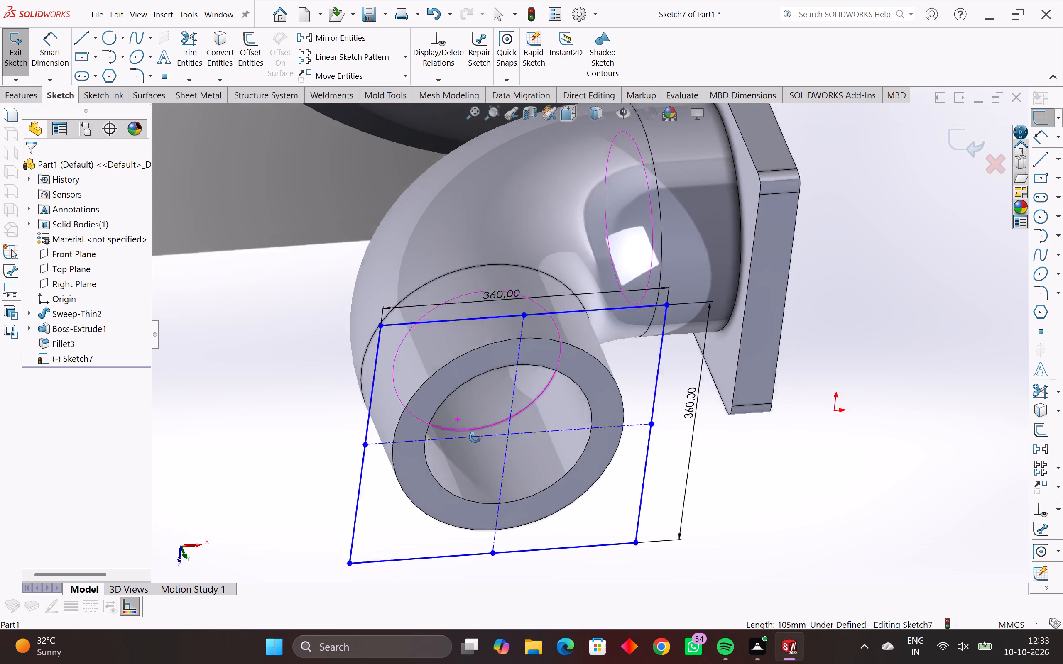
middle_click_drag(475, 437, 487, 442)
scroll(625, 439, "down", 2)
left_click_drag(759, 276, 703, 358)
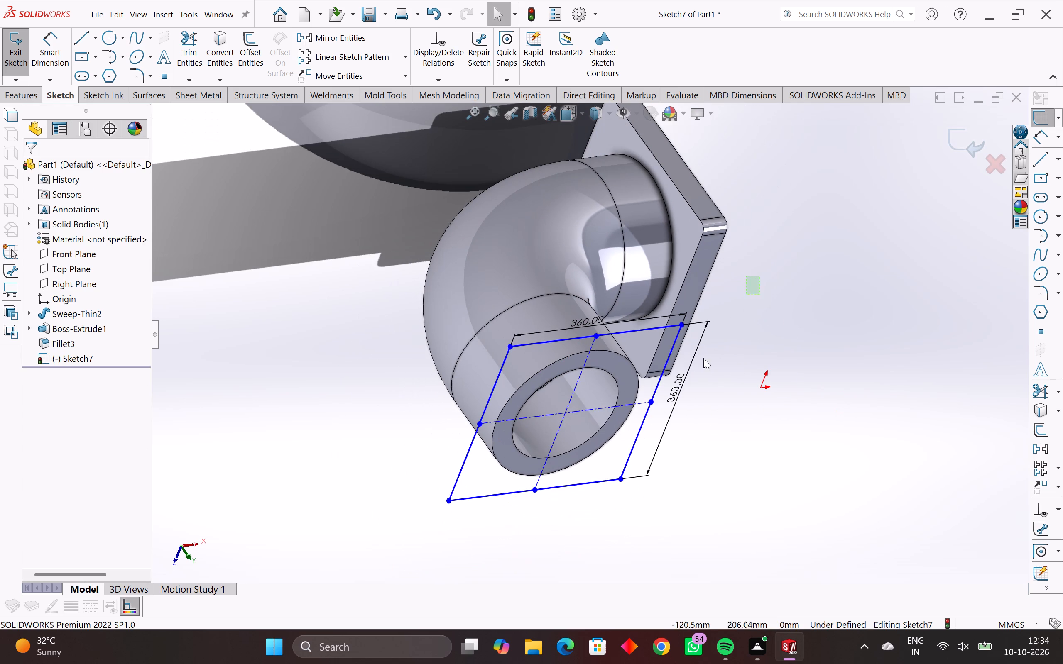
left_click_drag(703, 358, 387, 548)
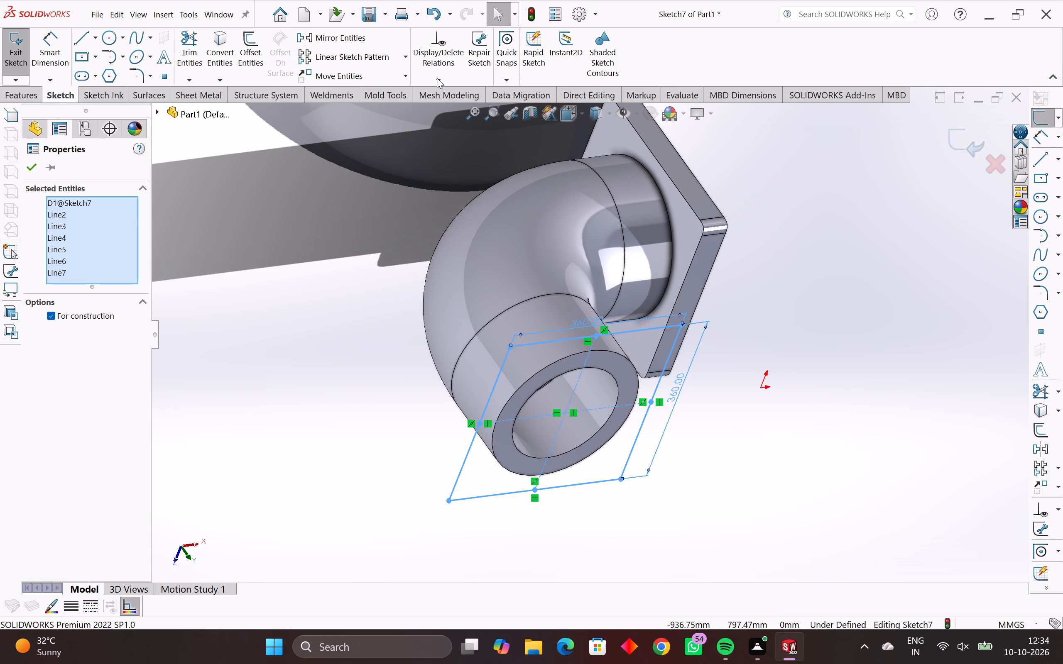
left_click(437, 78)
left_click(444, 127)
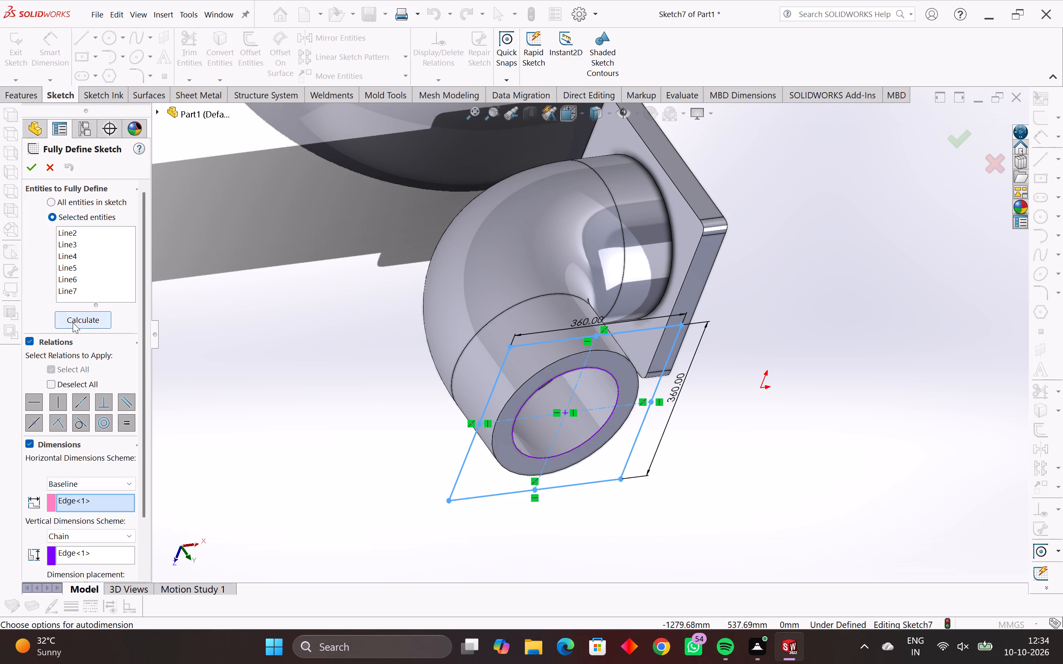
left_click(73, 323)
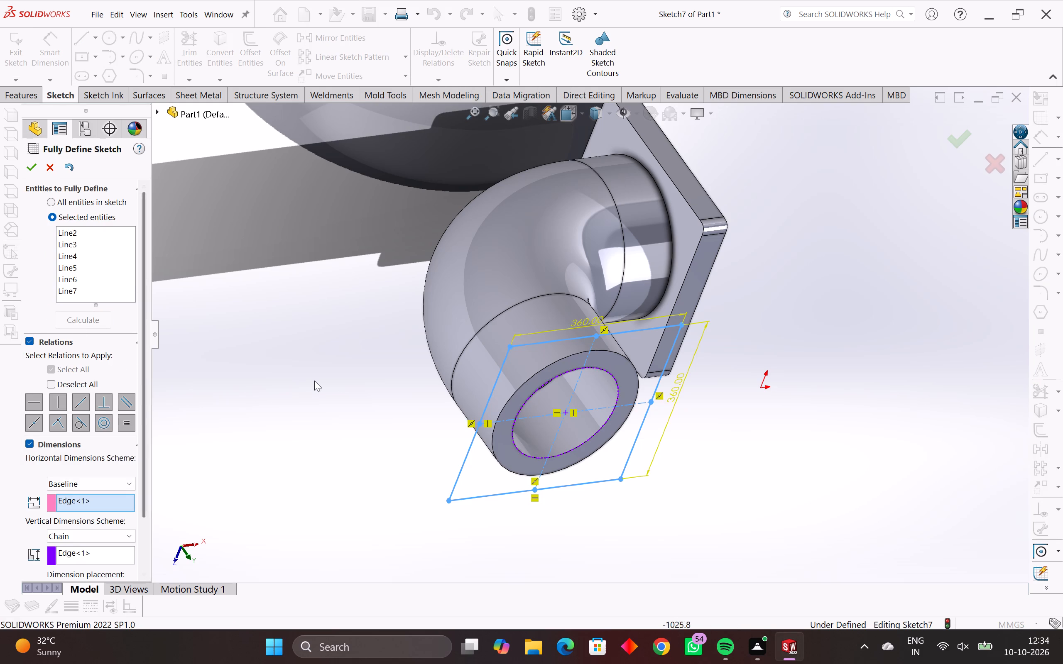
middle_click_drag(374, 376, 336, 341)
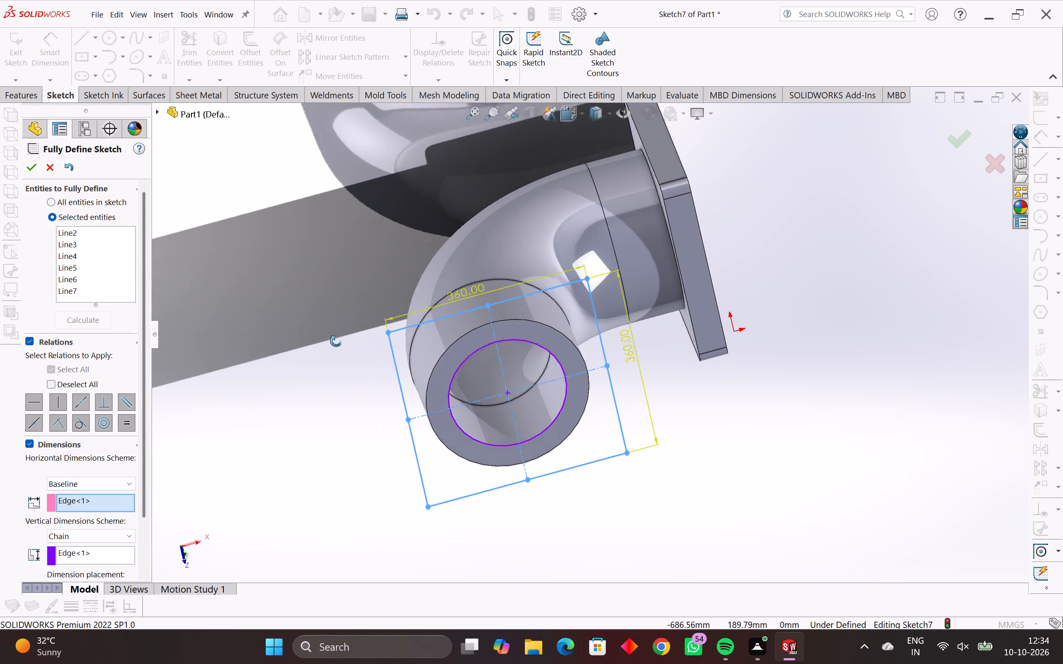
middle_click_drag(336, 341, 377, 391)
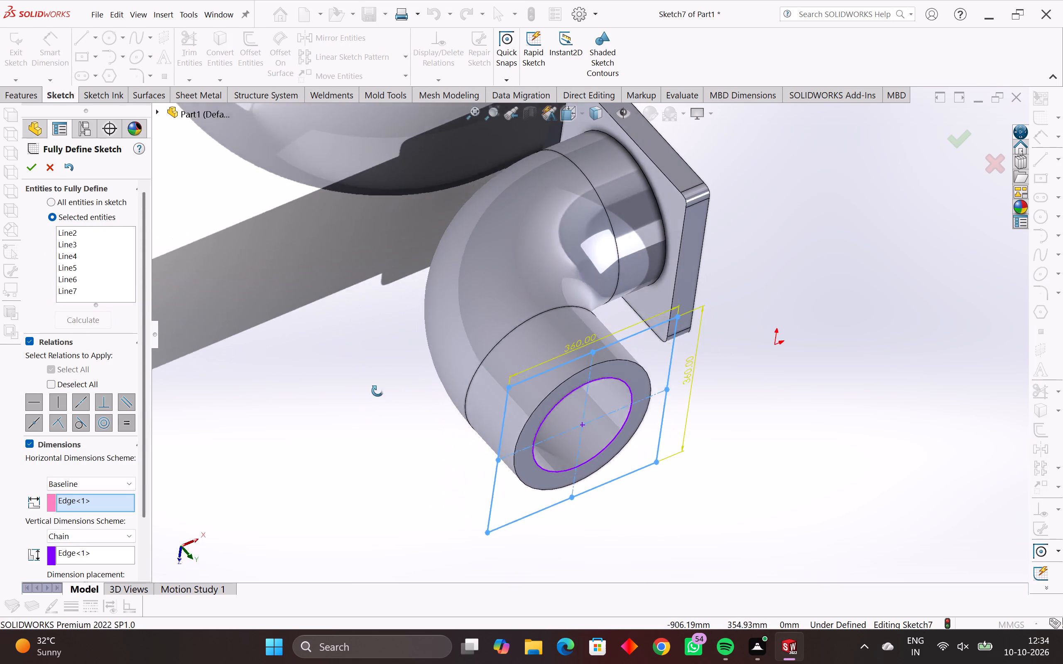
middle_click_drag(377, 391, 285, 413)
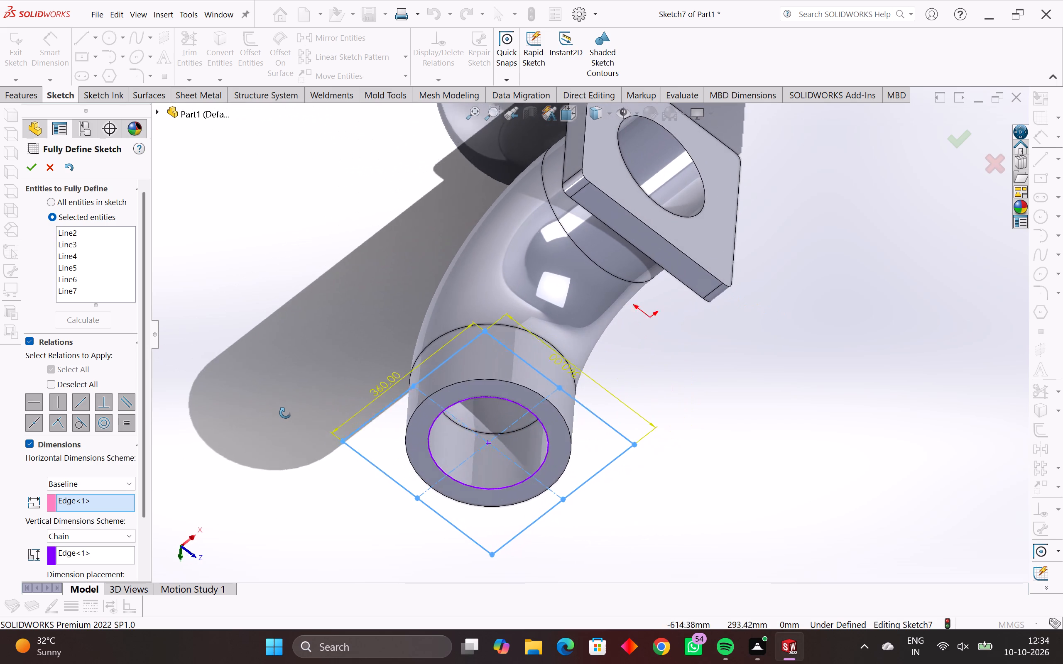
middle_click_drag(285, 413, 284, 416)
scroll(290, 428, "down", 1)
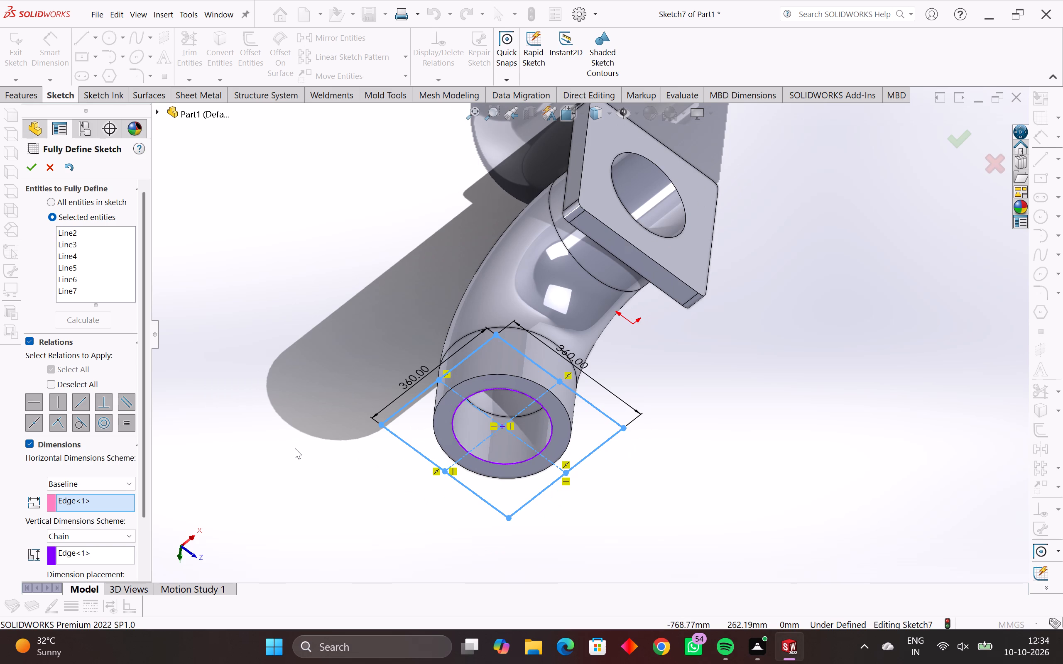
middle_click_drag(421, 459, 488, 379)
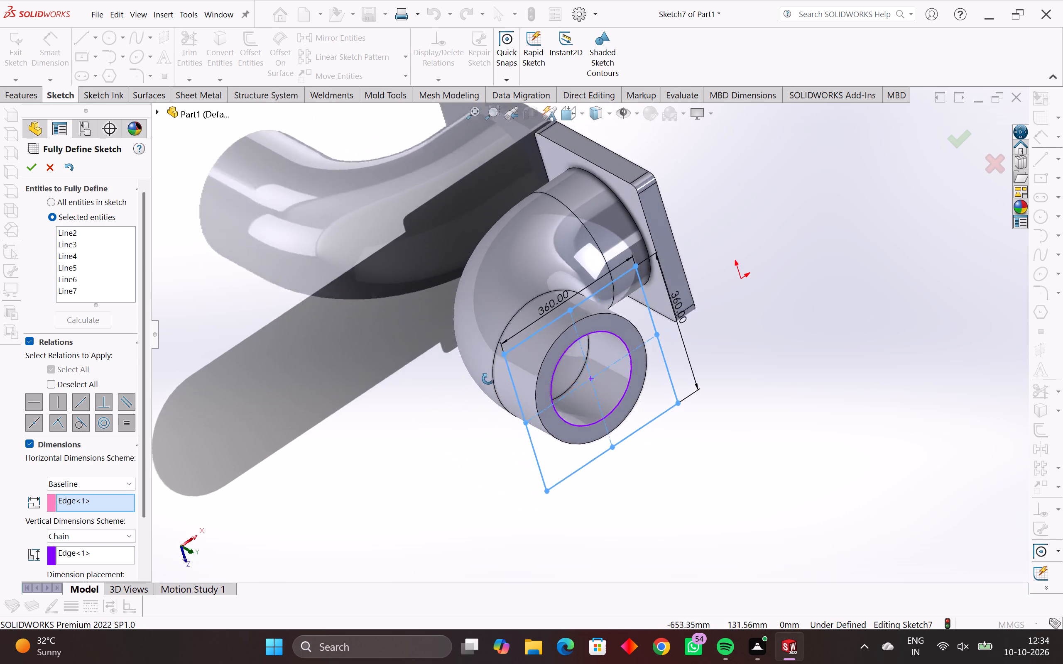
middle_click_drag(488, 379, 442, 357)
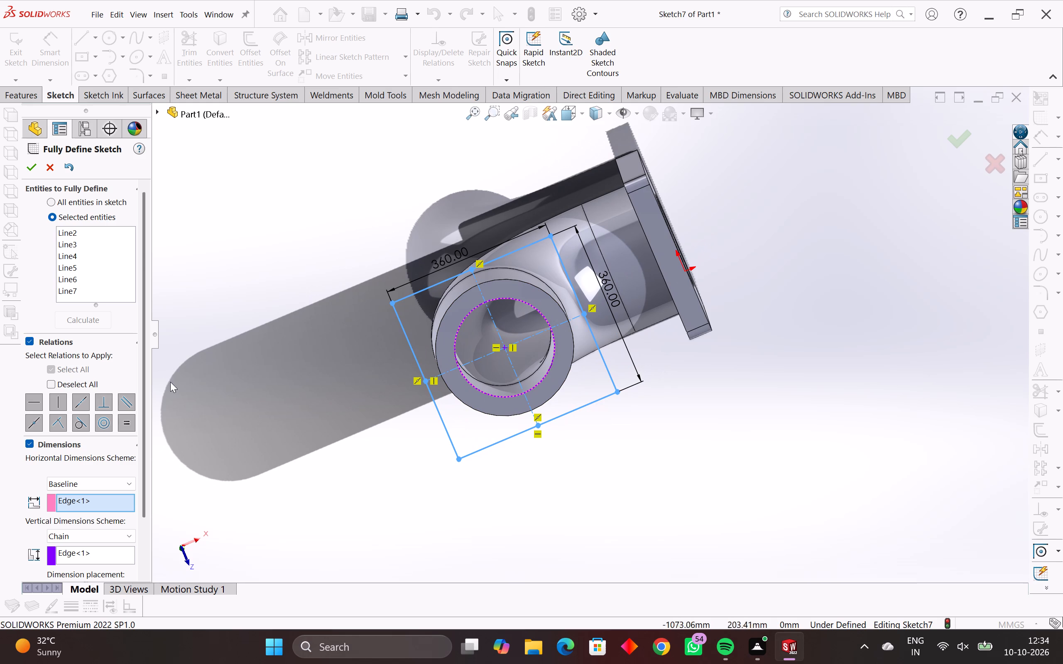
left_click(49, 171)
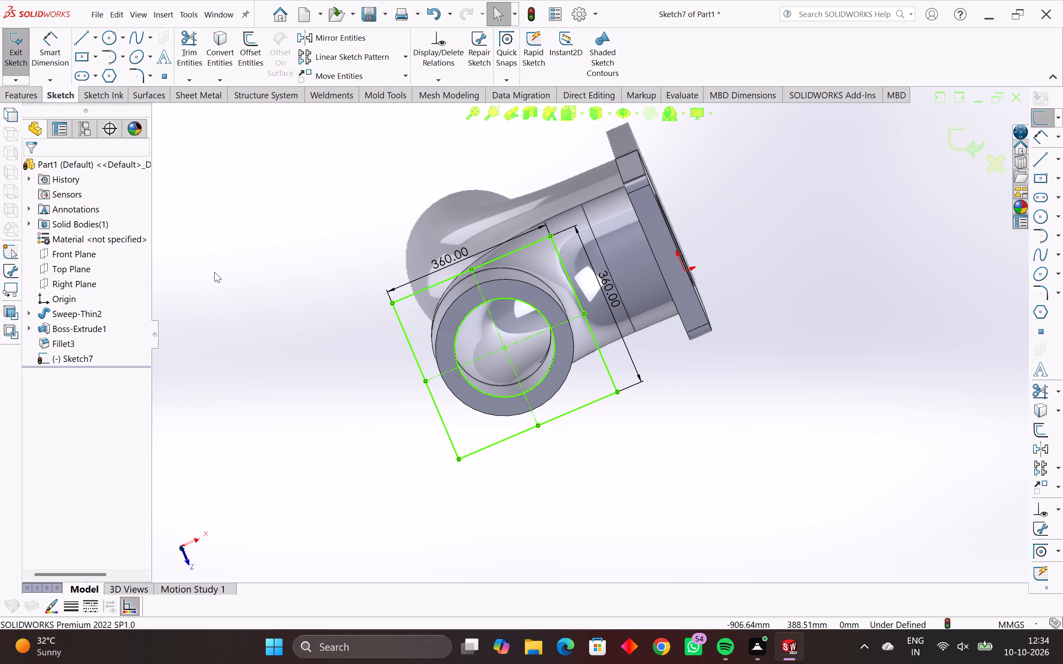
Undo the whole second flange sketch, including its 360 mm square and centre line, back to the filleted first flange.
key("ctrl+z")
key("ctrl+z")
key("ctrl+z")
key("ctrl+z")
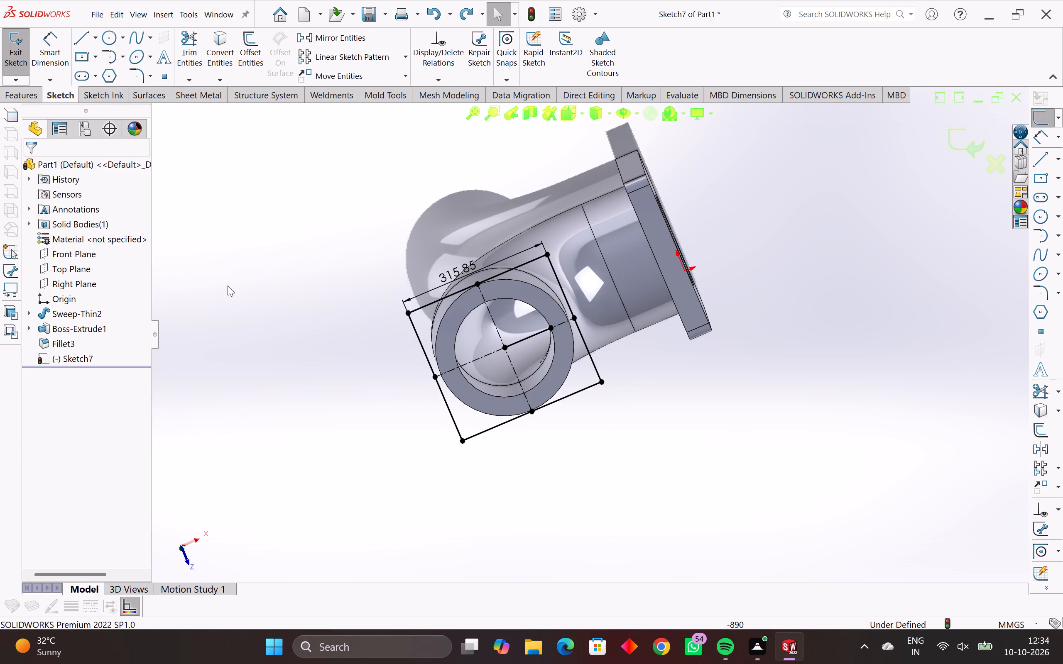
key("ctrl+z")
key("ctrl+z")
key("ctrl+z")
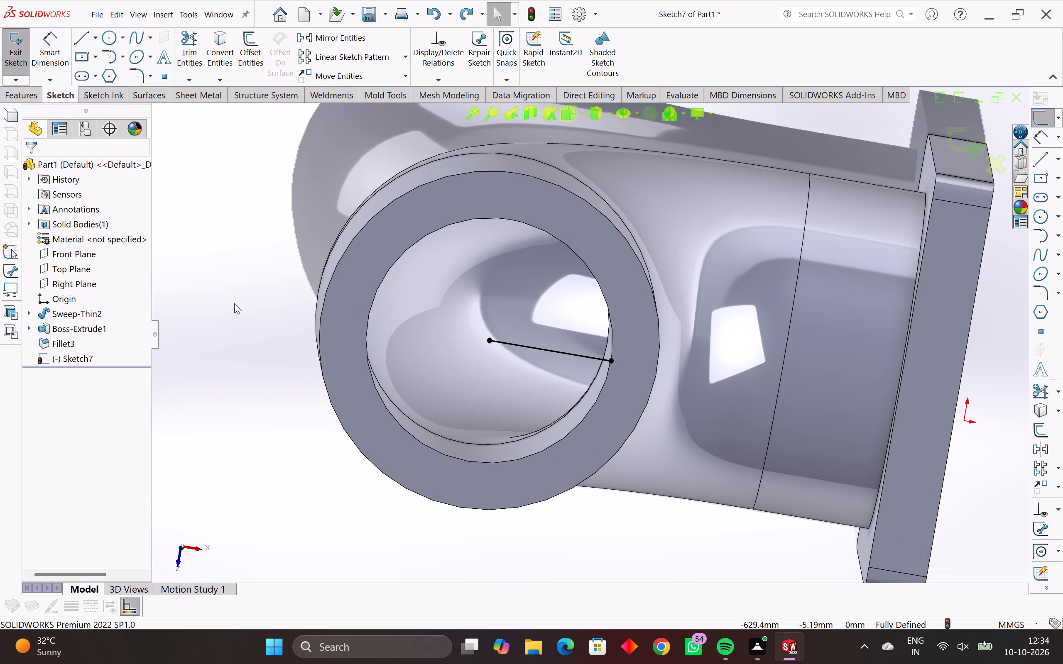
key("ctrl+z")
key("Escape")
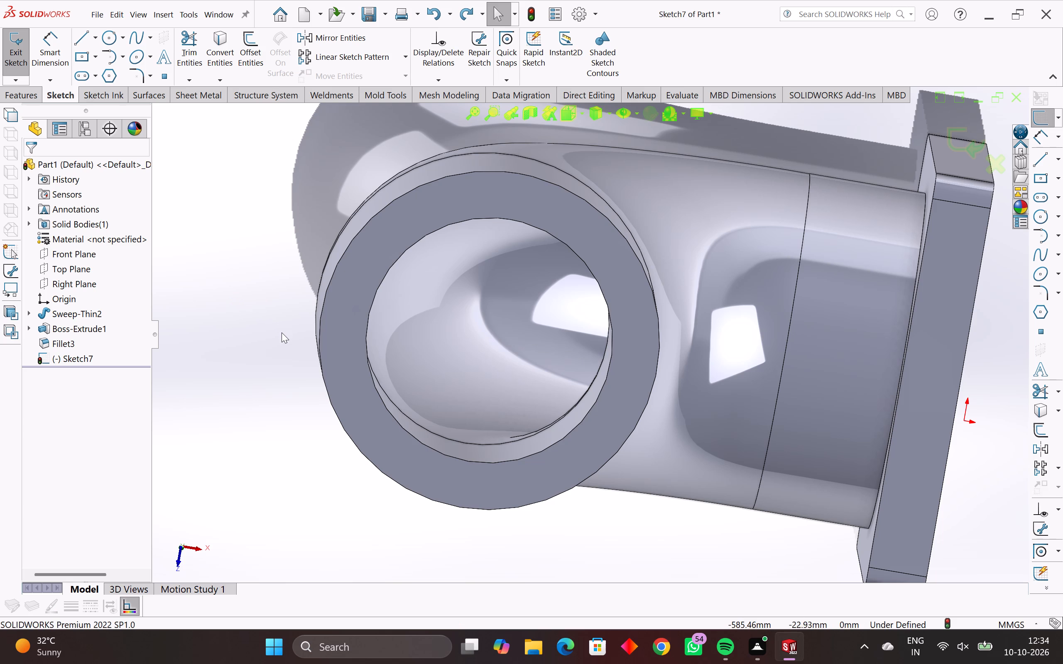
key("ctrl+z")
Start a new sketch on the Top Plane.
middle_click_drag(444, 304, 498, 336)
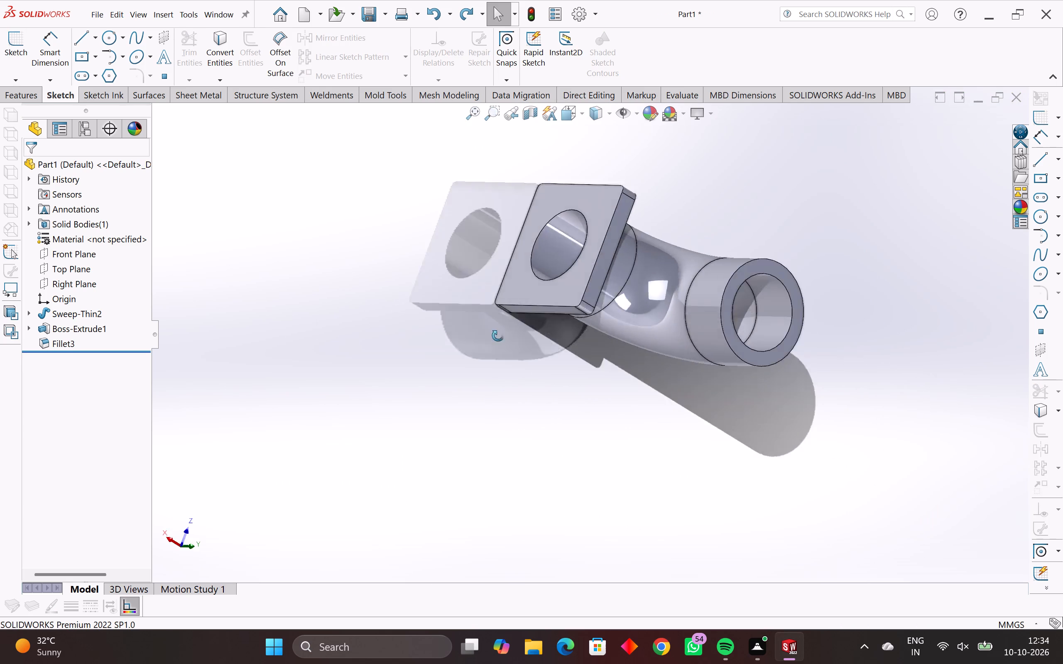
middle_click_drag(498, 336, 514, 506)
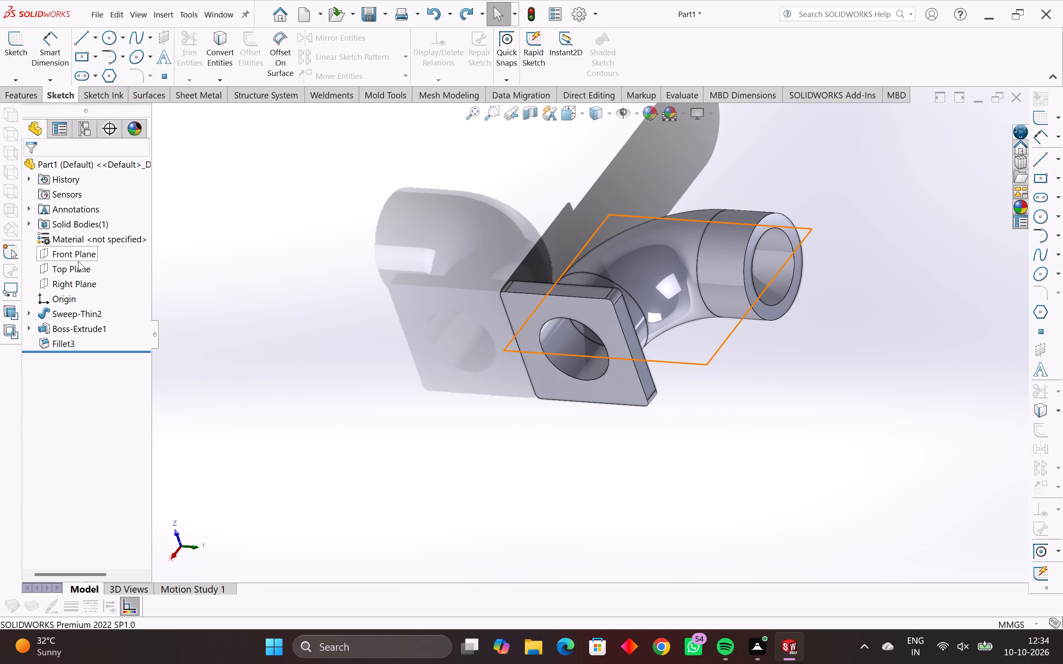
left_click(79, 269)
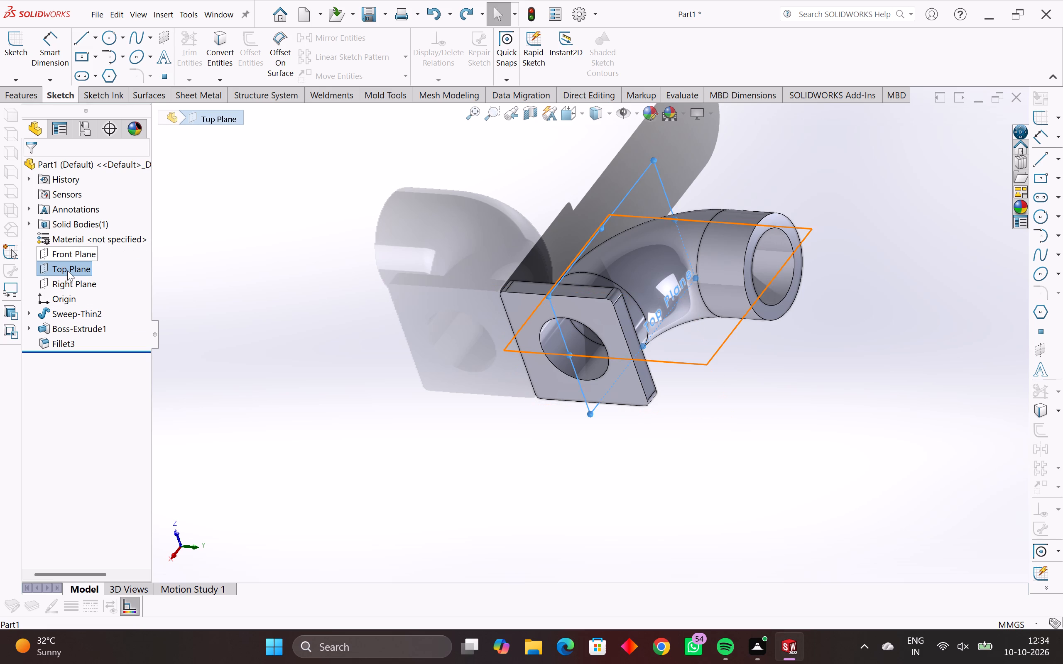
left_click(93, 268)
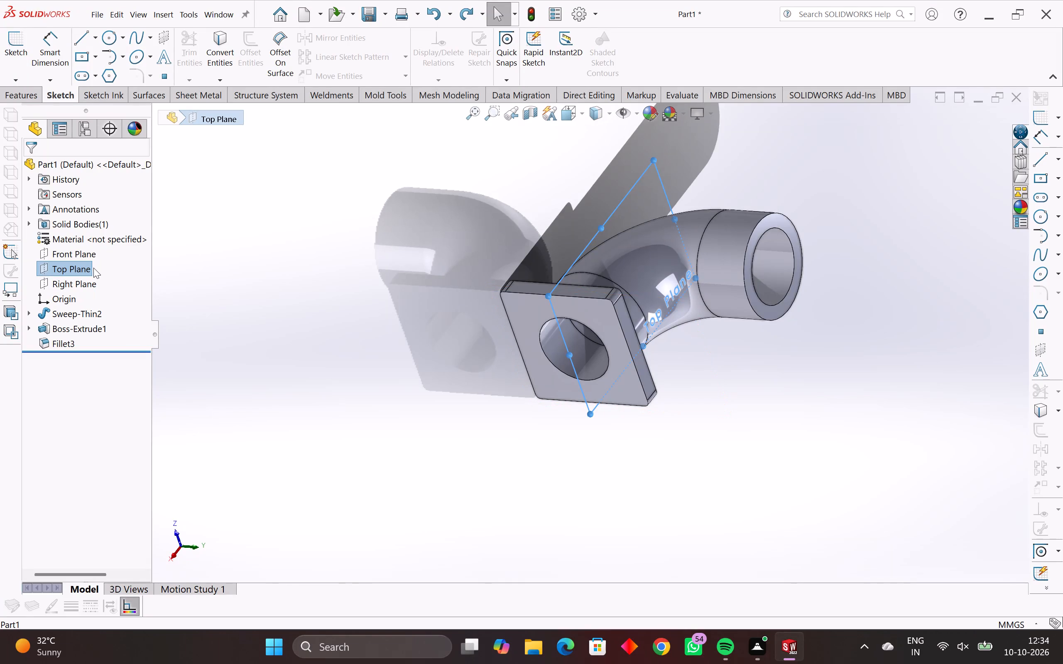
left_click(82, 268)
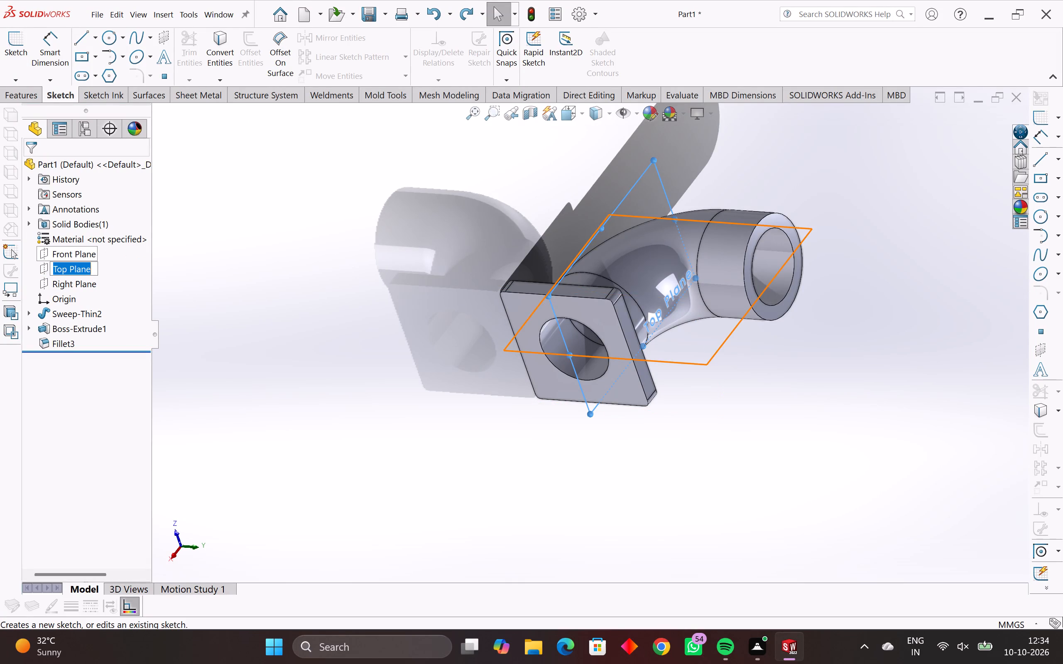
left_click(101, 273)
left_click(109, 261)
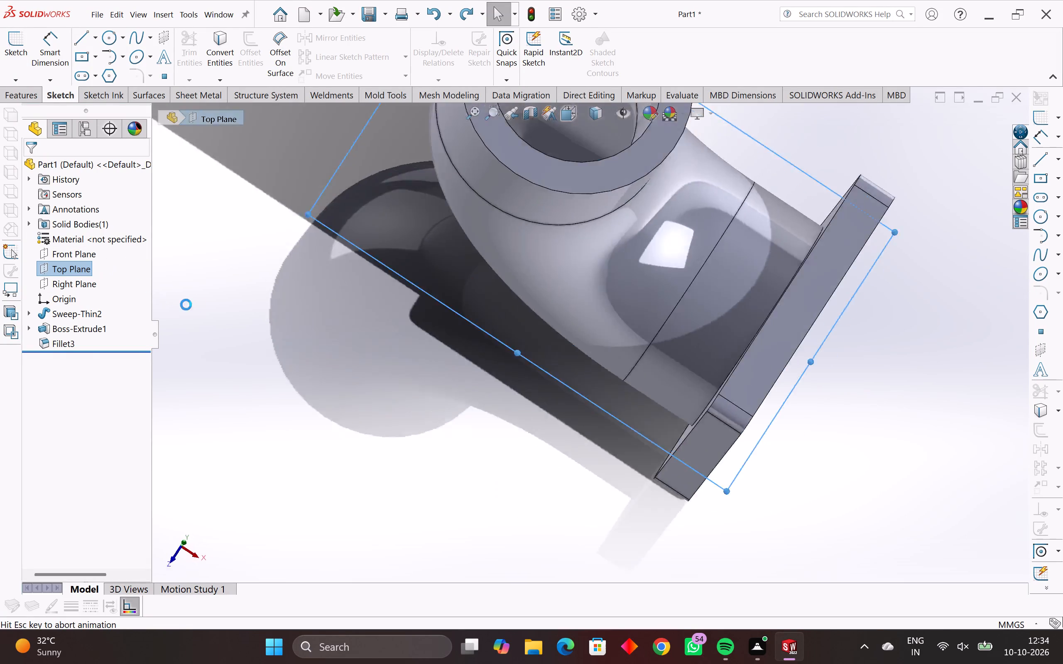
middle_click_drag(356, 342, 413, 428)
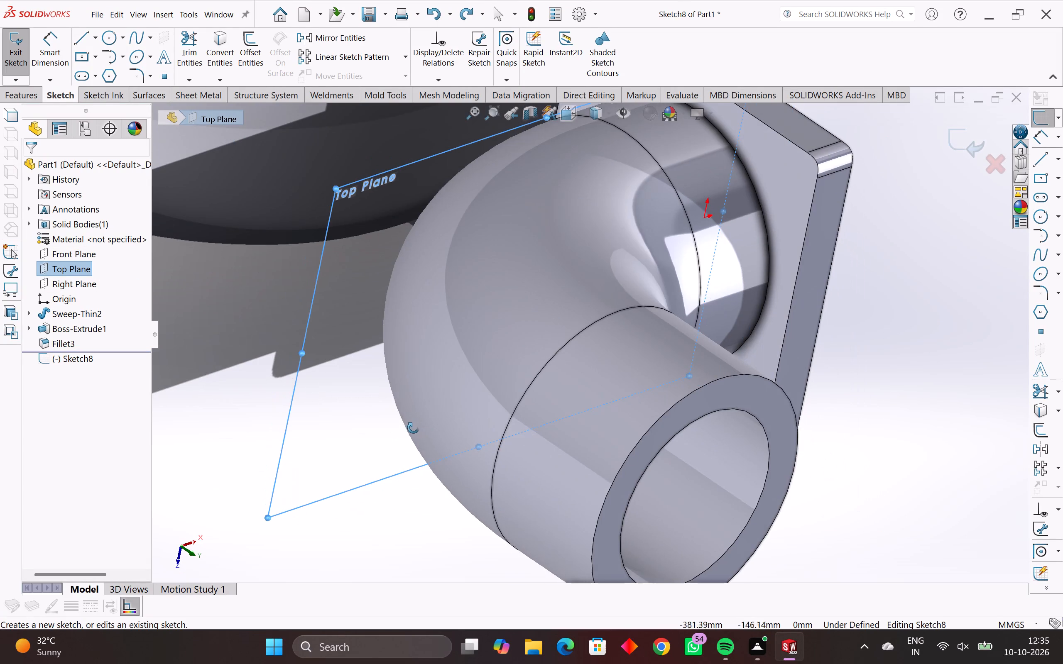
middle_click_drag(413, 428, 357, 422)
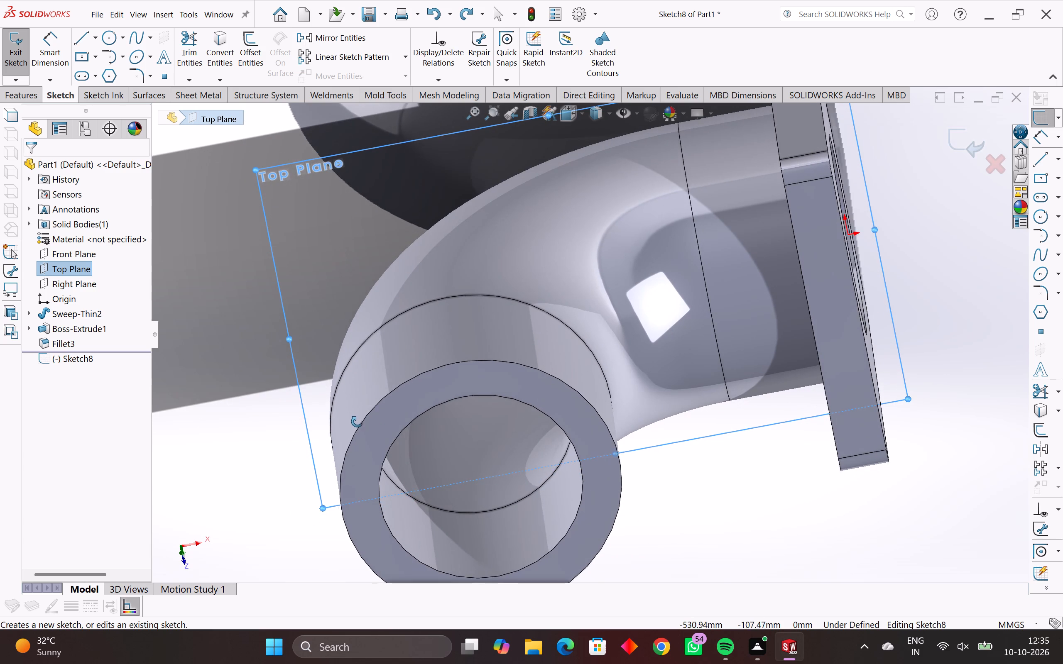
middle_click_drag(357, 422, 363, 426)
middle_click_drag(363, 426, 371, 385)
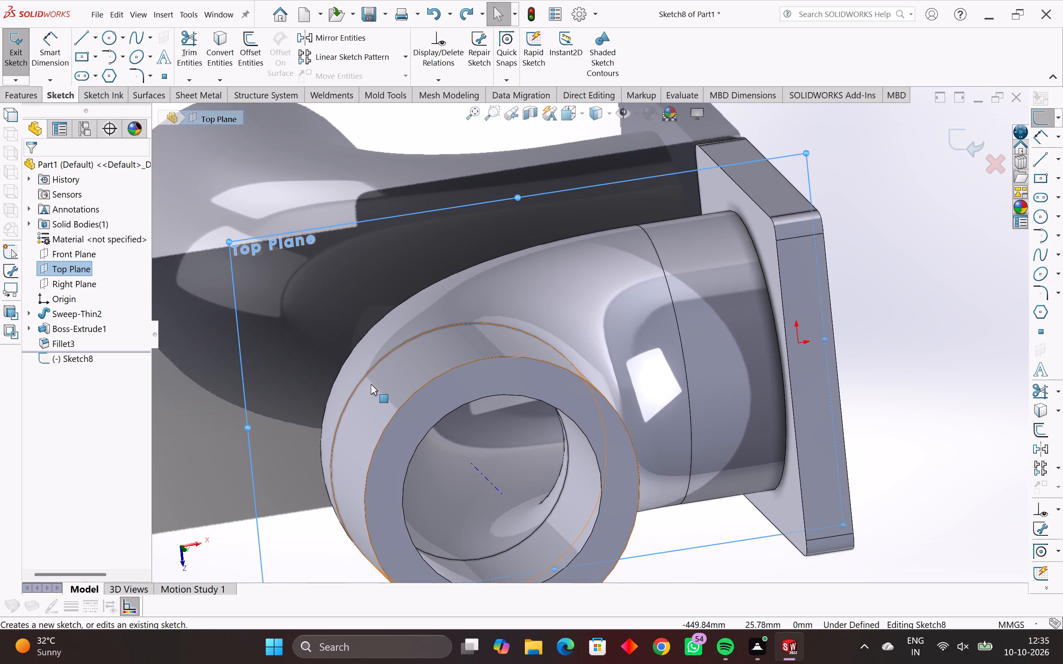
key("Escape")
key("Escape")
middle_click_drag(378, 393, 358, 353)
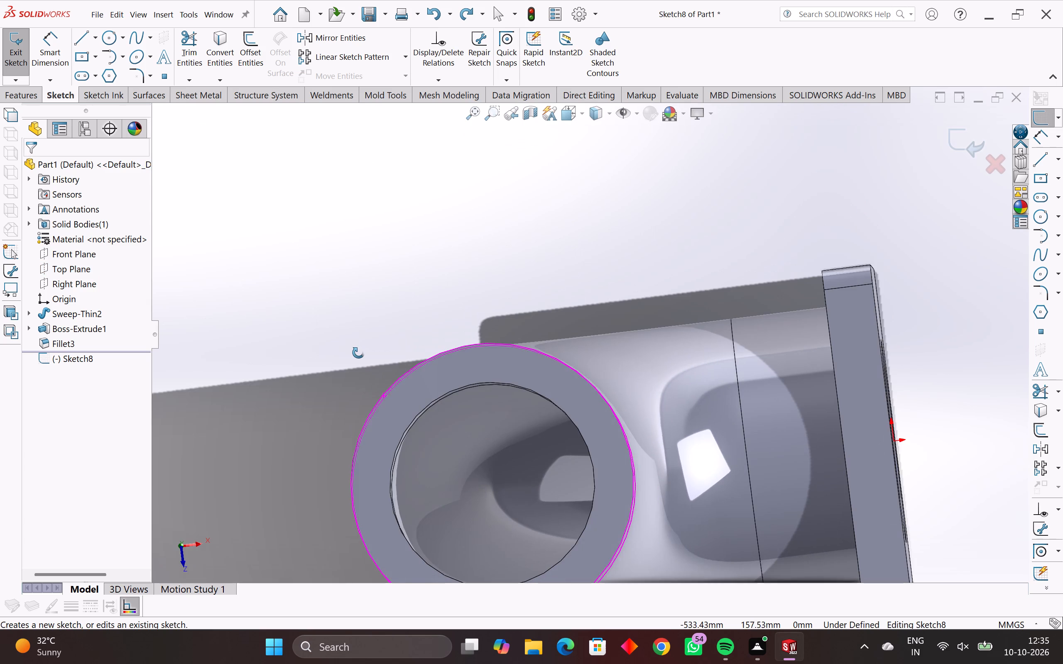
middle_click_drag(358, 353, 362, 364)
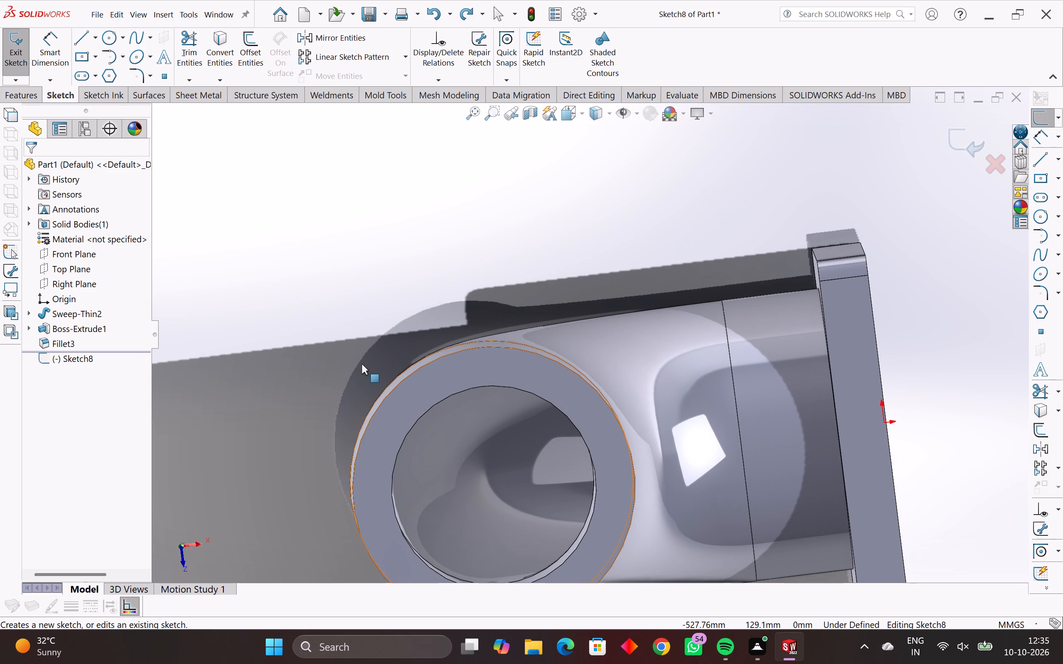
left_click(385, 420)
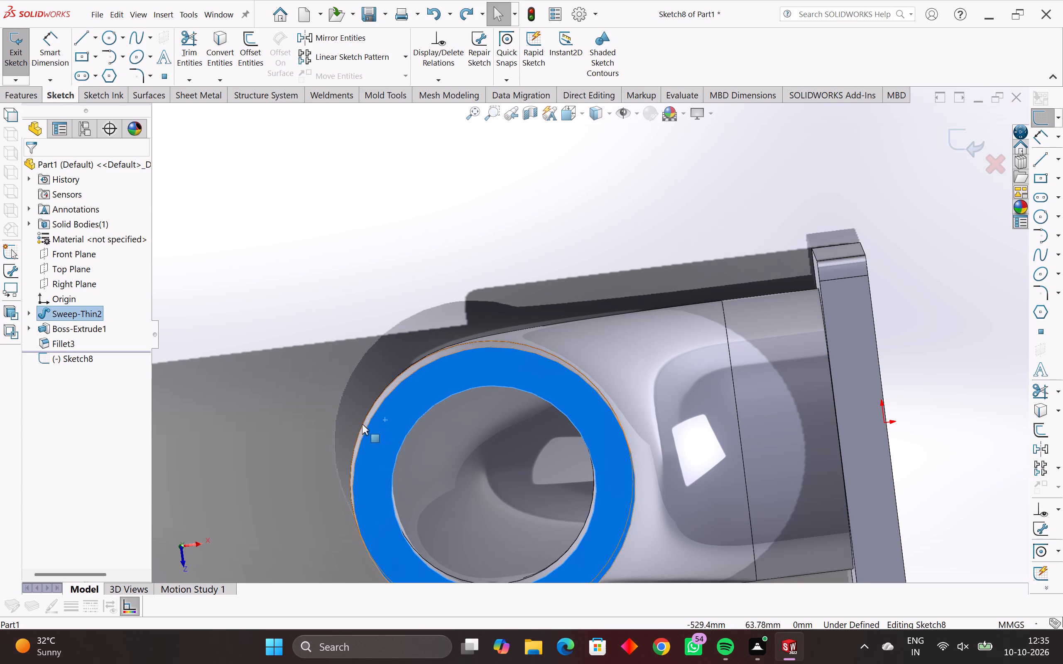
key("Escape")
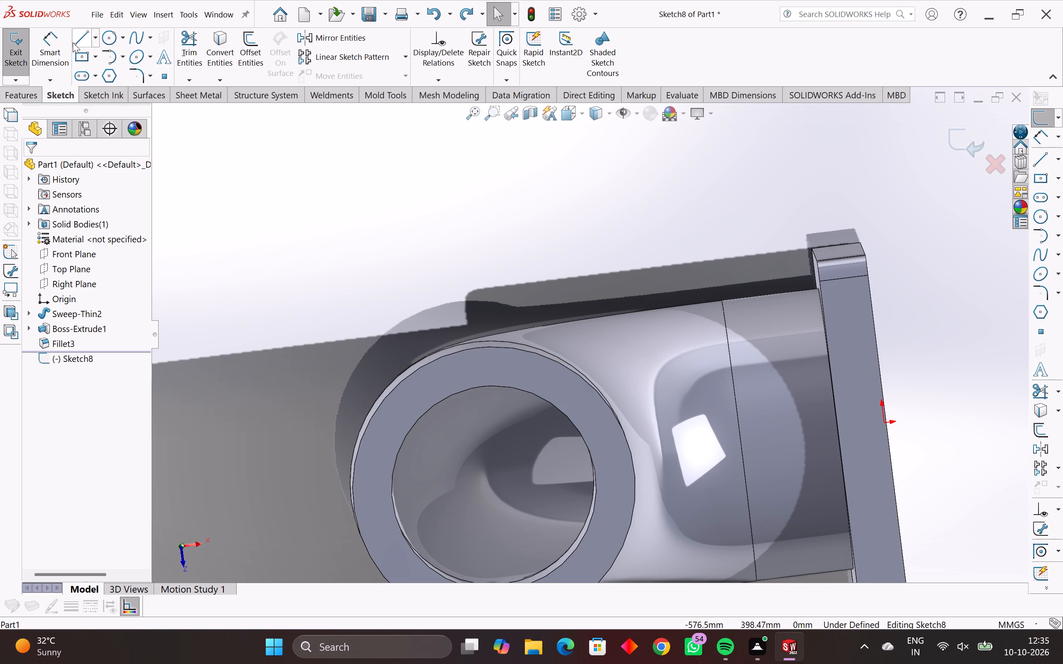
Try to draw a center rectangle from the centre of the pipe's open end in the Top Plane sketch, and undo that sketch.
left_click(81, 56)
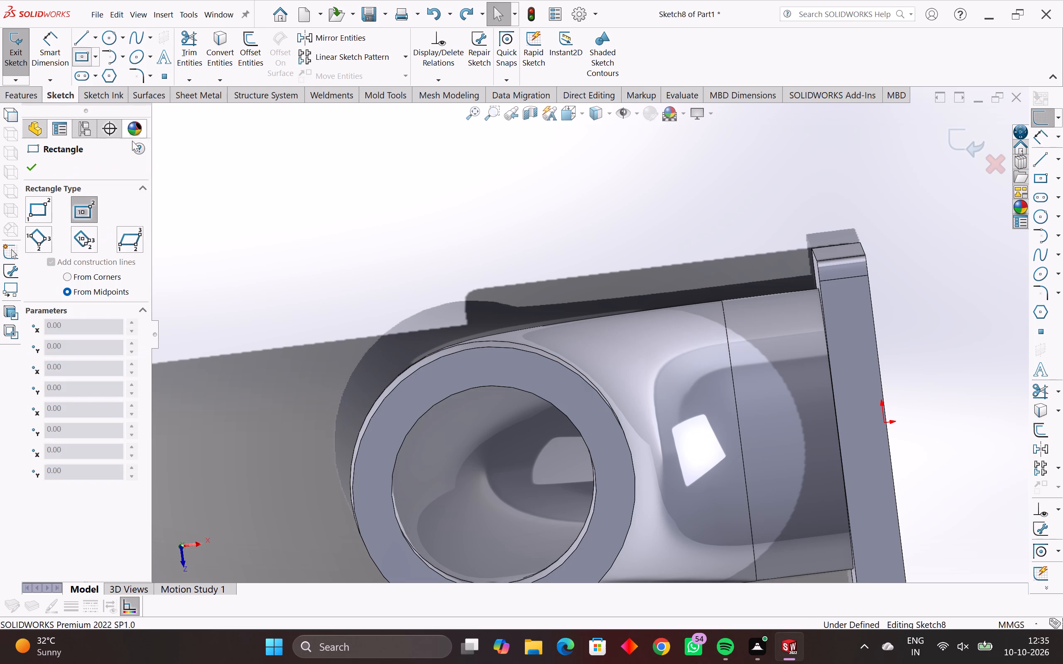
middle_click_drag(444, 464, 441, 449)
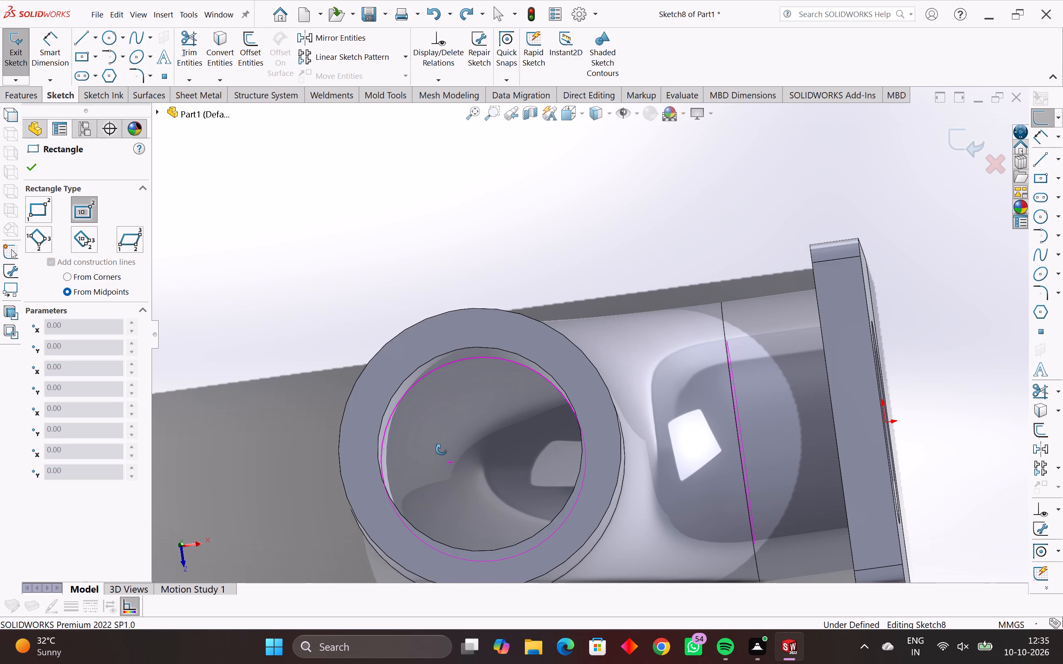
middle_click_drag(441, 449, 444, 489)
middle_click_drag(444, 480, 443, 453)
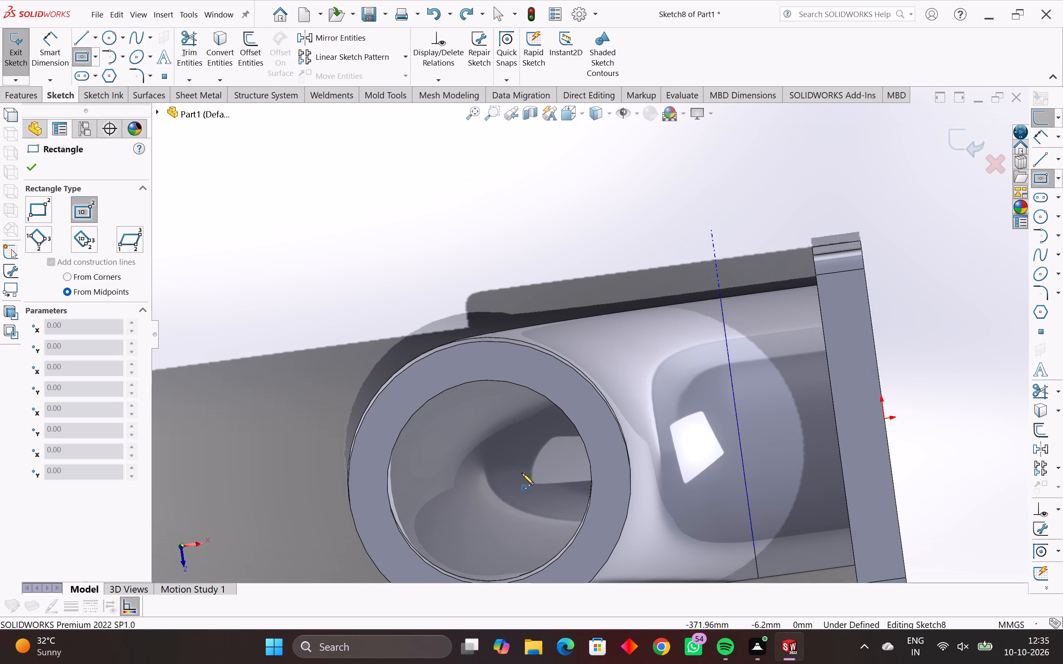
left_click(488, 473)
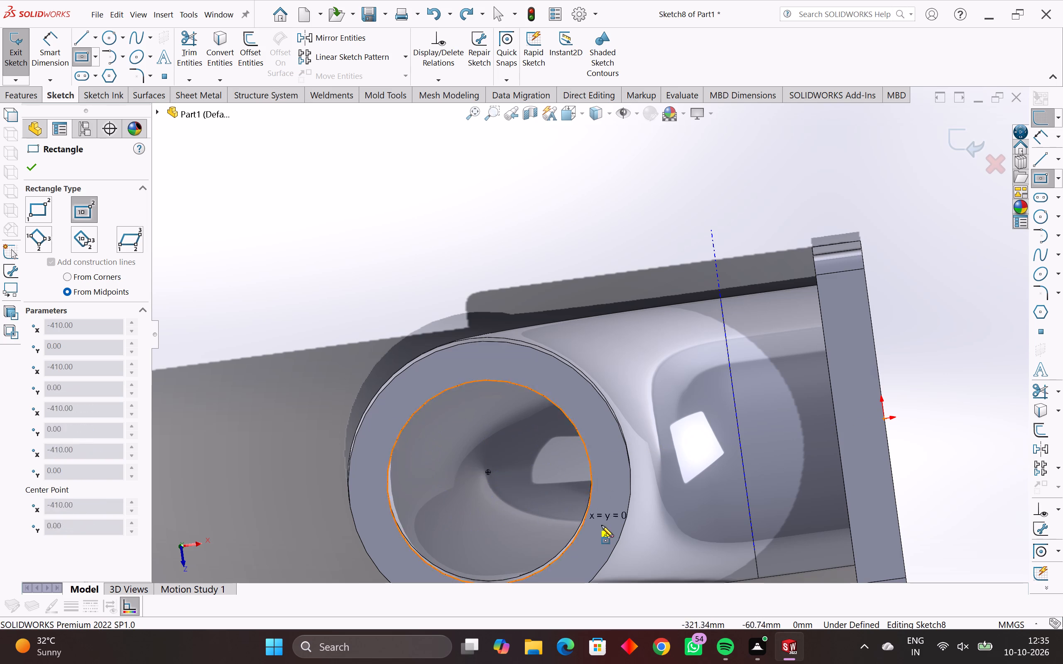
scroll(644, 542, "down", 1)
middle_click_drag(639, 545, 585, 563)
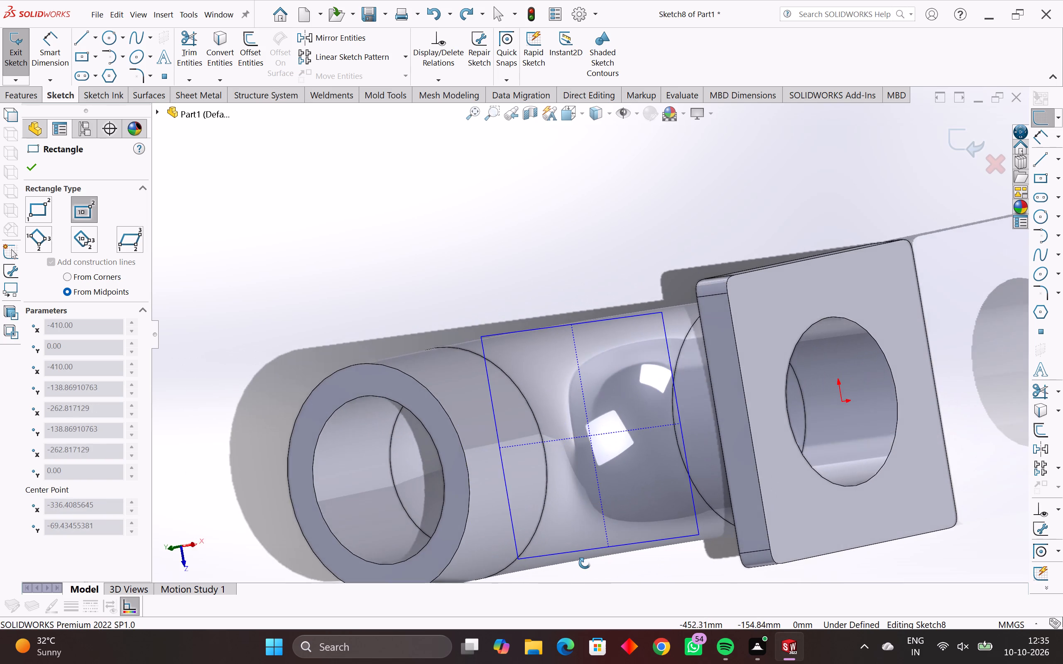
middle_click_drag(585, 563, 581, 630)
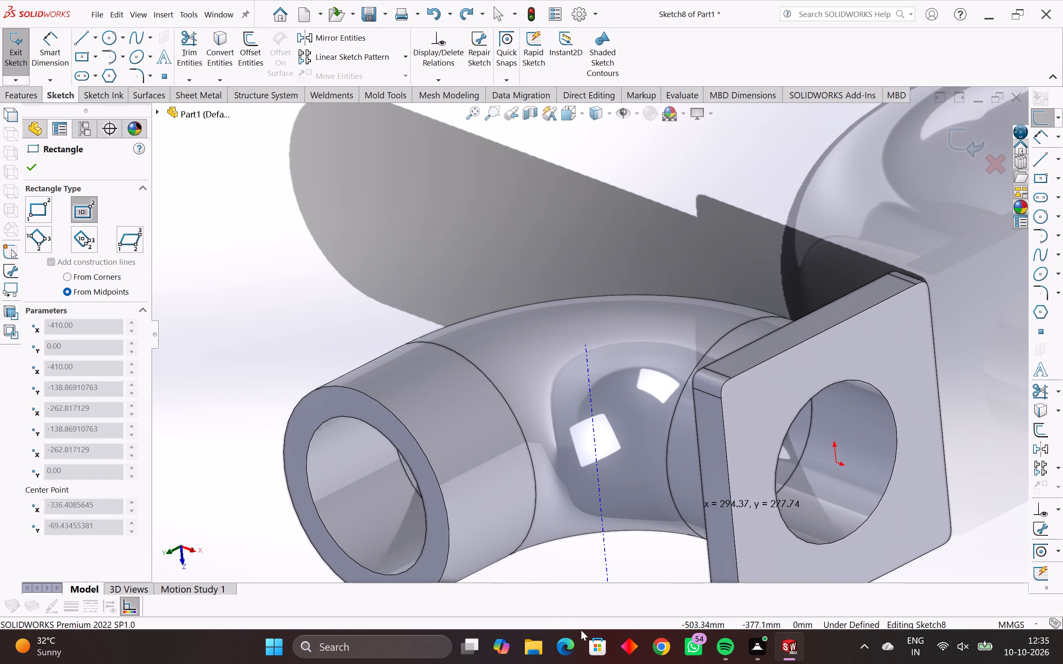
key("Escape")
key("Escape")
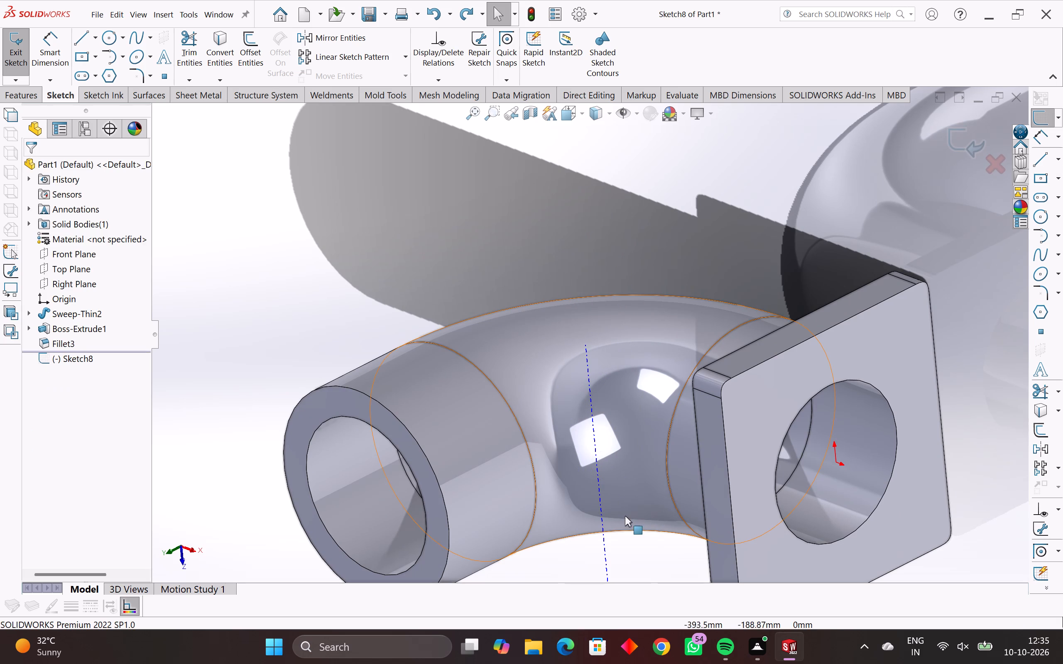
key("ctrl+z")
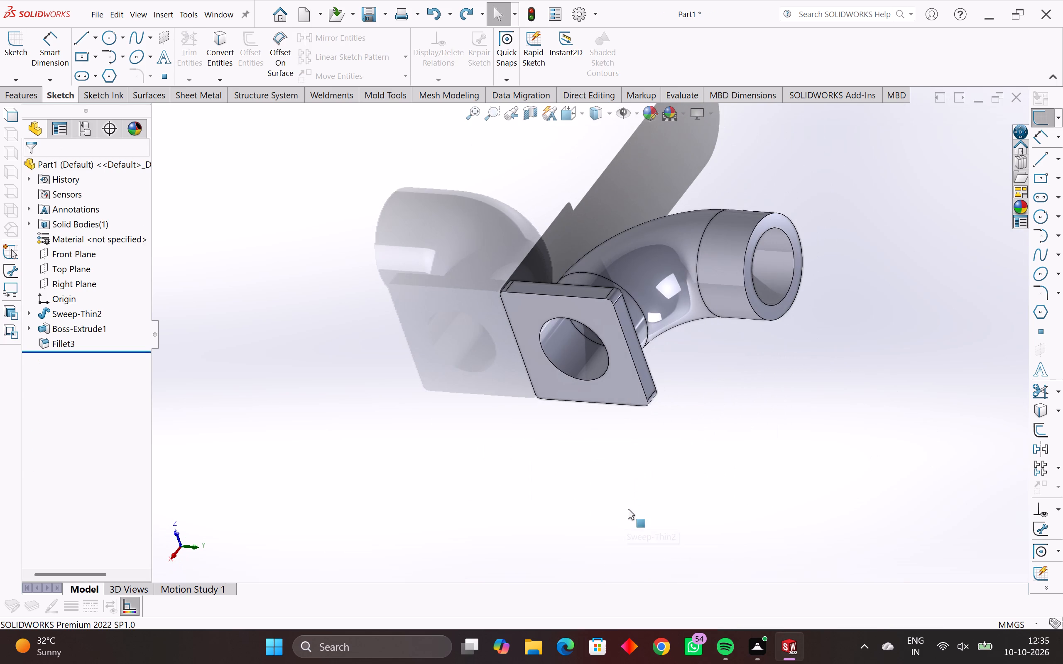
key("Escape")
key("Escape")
Sketch a center rectangle about 308 mm by 242 mm on the elbow's free end face, centred on the pipe opening.
left_click(754, 296)
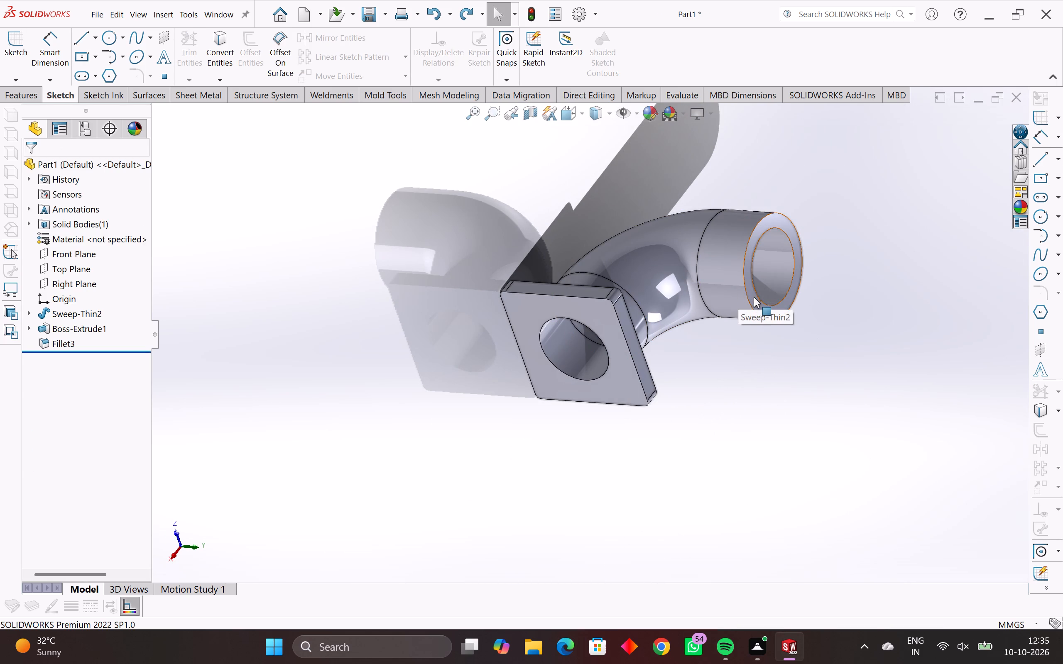
middle_click_drag(737, 308, 599, 370)
left_click(19, 43)
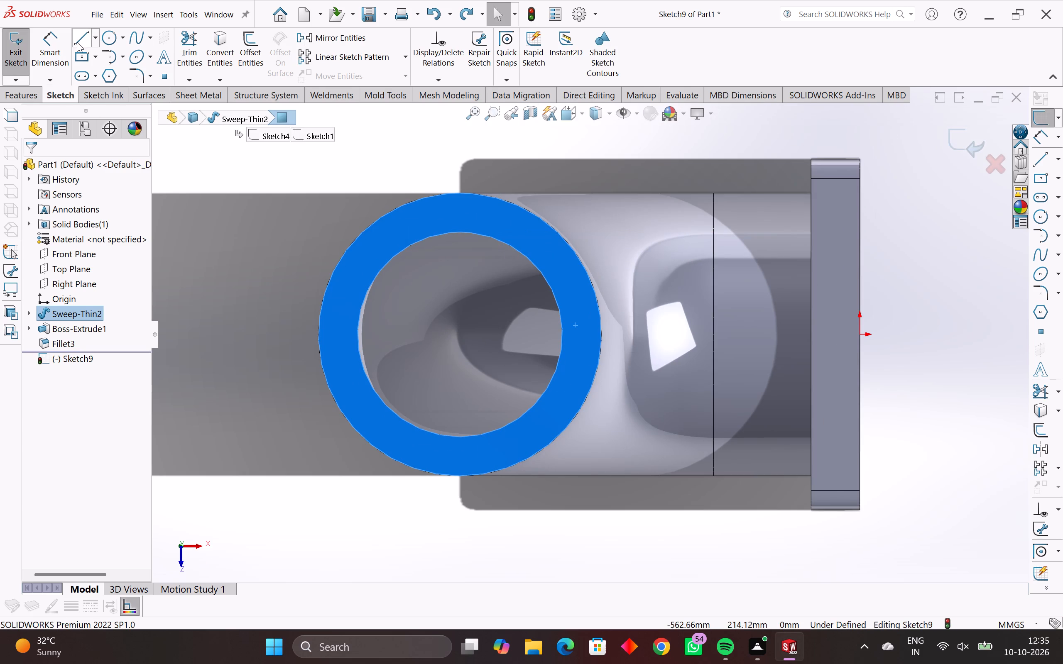
left_click(81, 59)
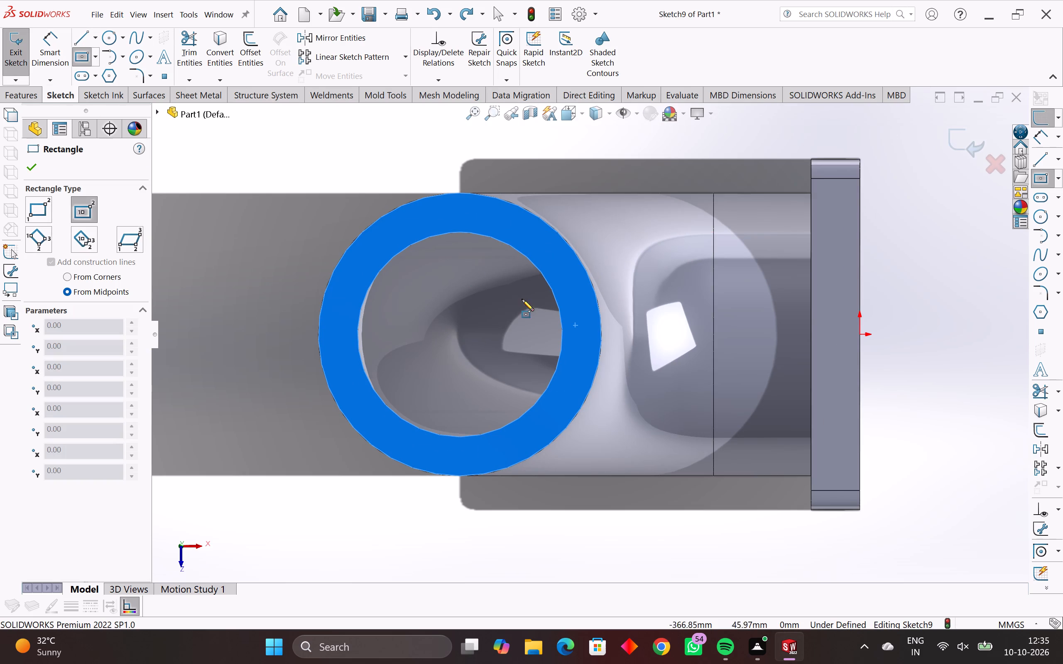
key("Escape")
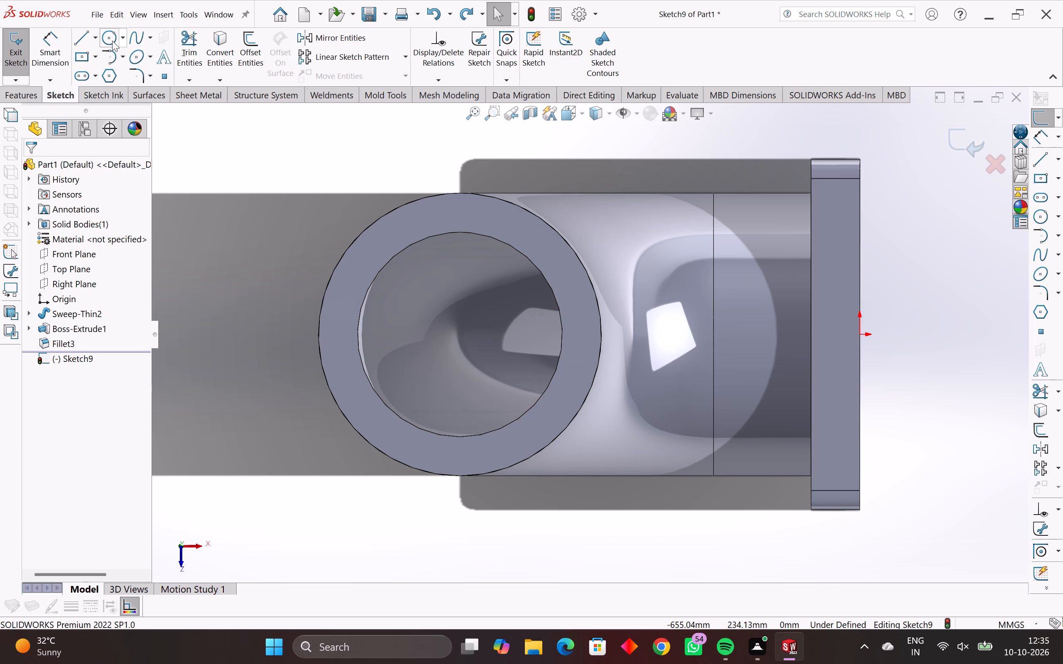
left_click(78, 56)
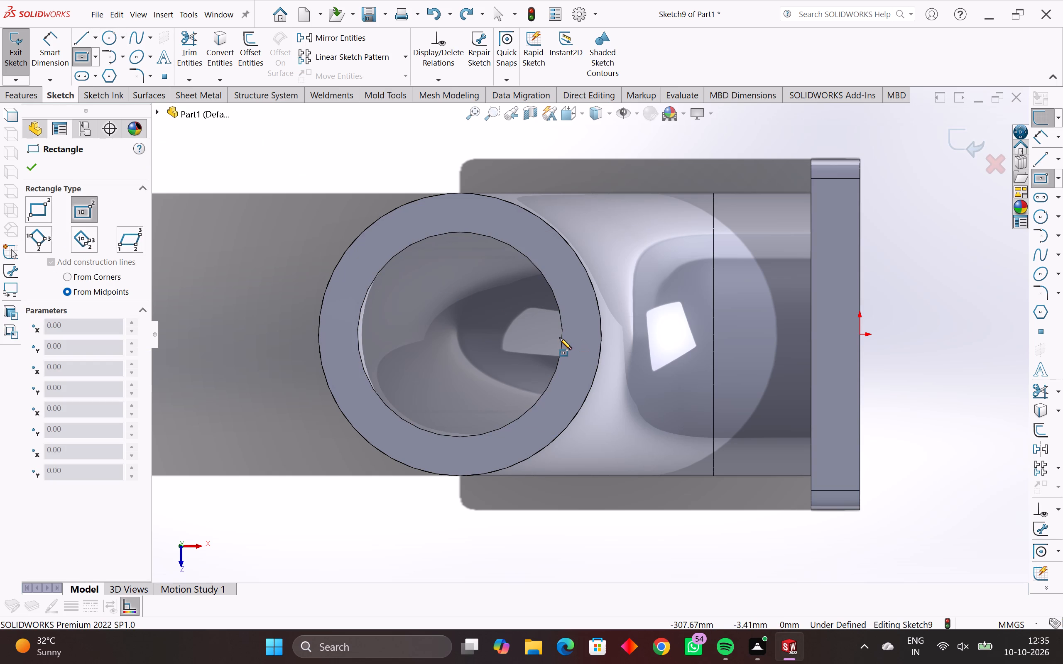
left_click(460, 335)
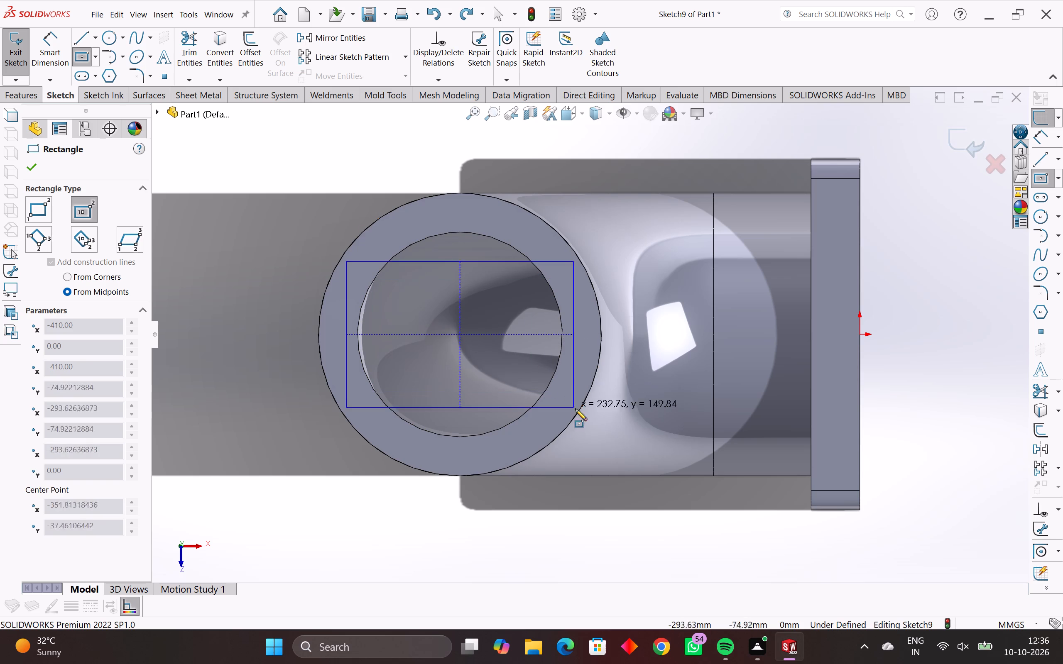
left_click(610, 452)
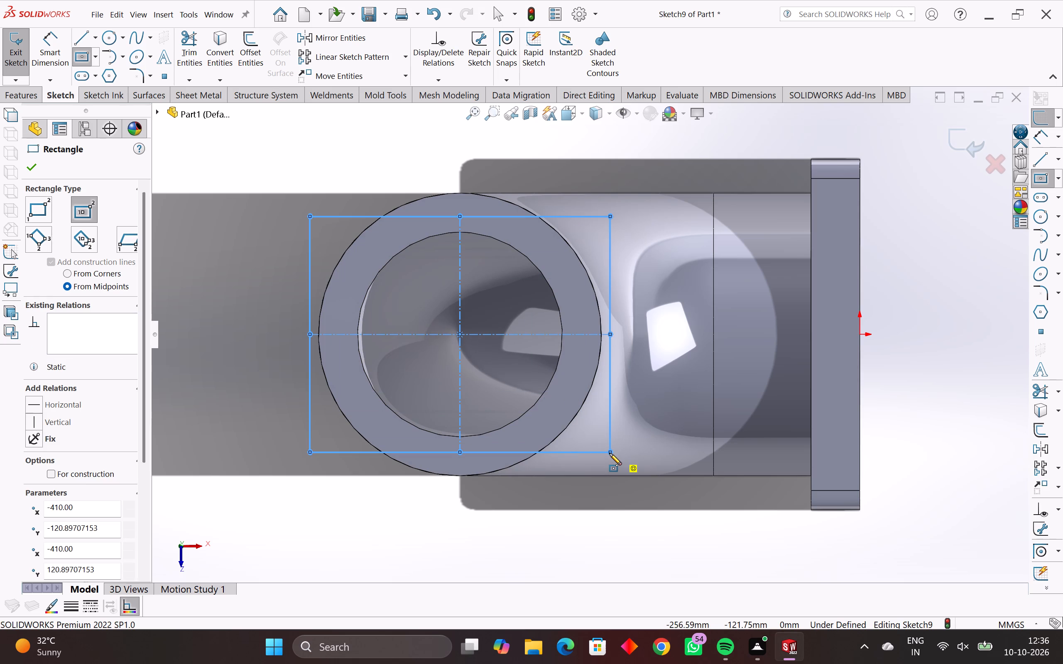
Dimension the rectangle's upper horizontal side to 360 mm.
left_click(48, 49)
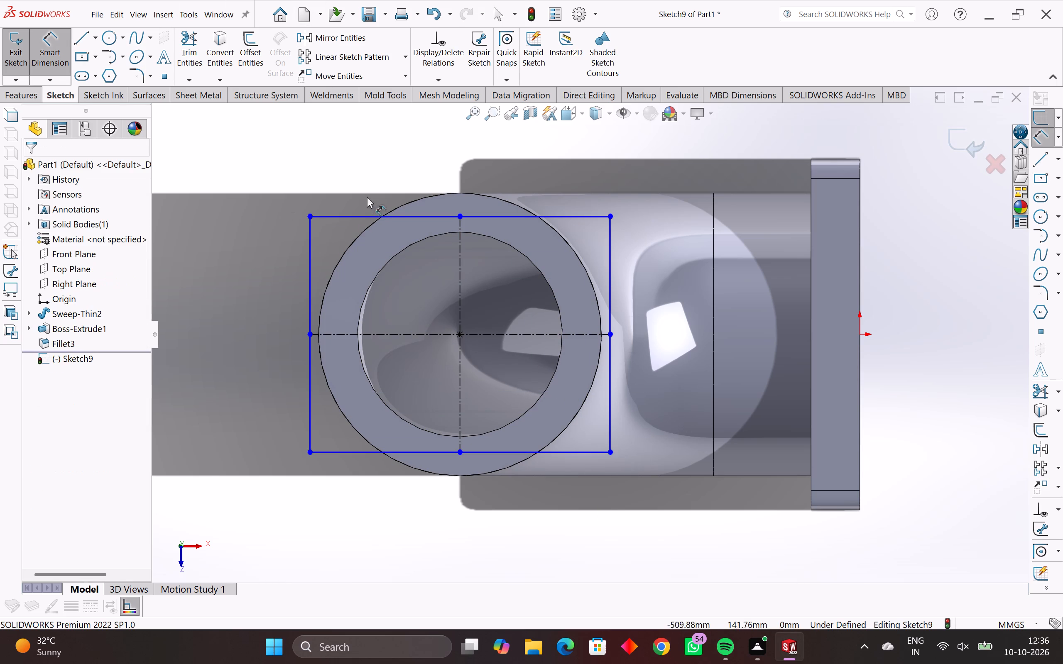
left_click(359, 215)
left_click(374, 181)
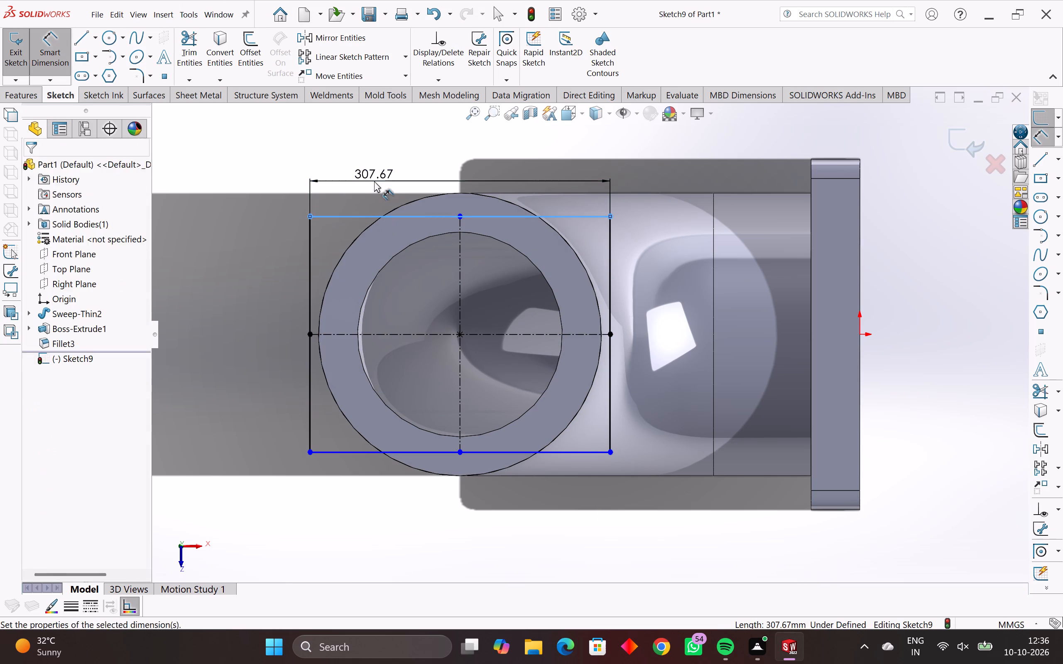
type("360")
key("Return")
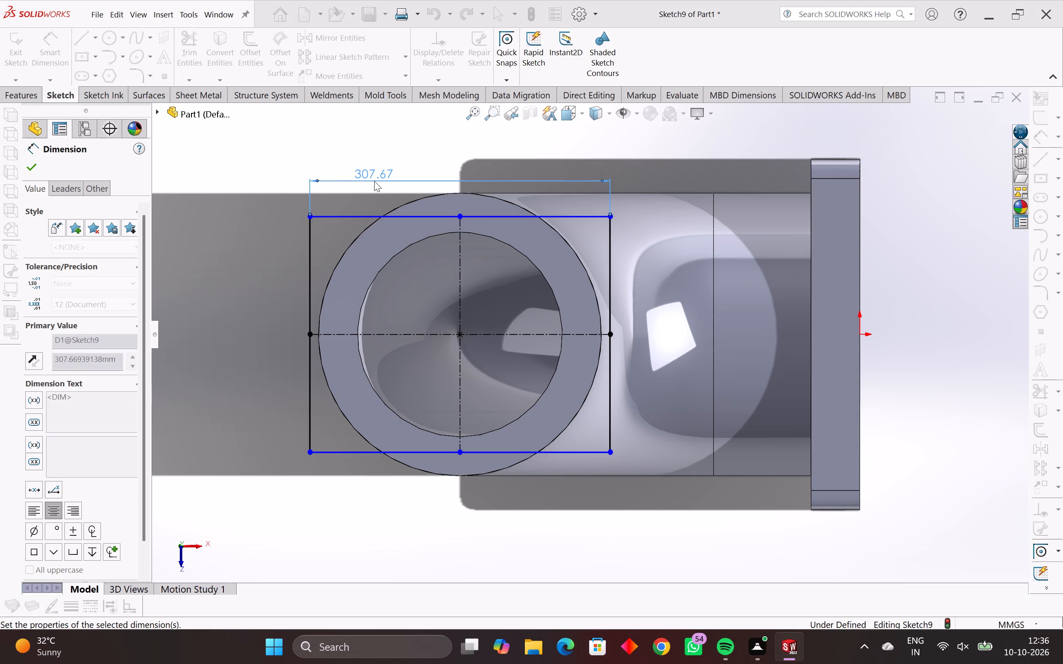
Dimension the rectangle's vertical side to 360 mm.
left_click(636, 379)
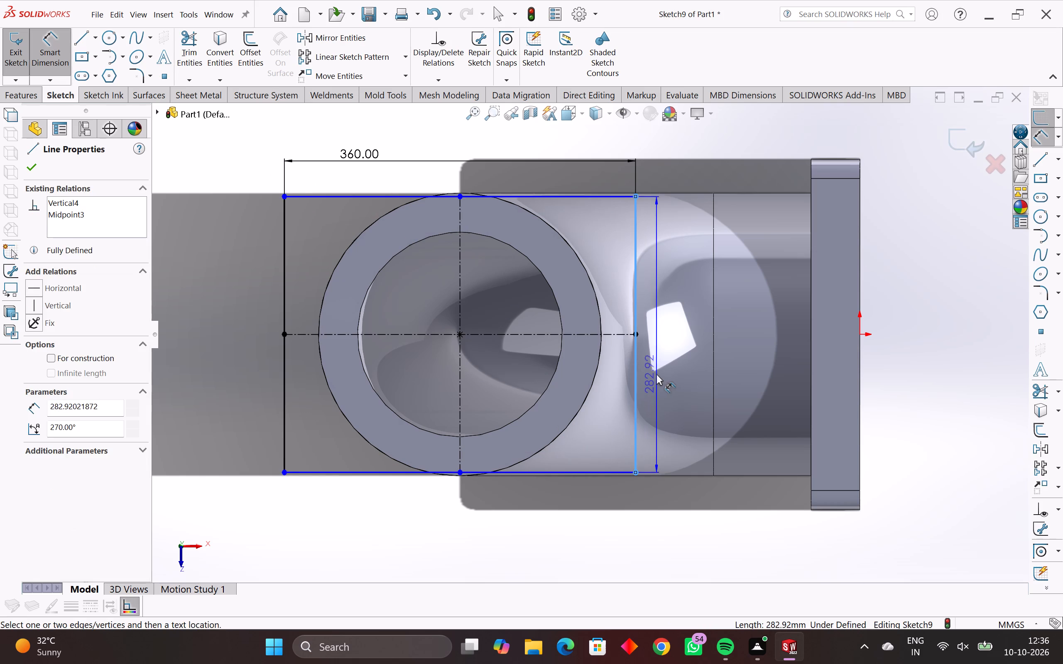
left_click(662, 374)
type("360")
key("Return")
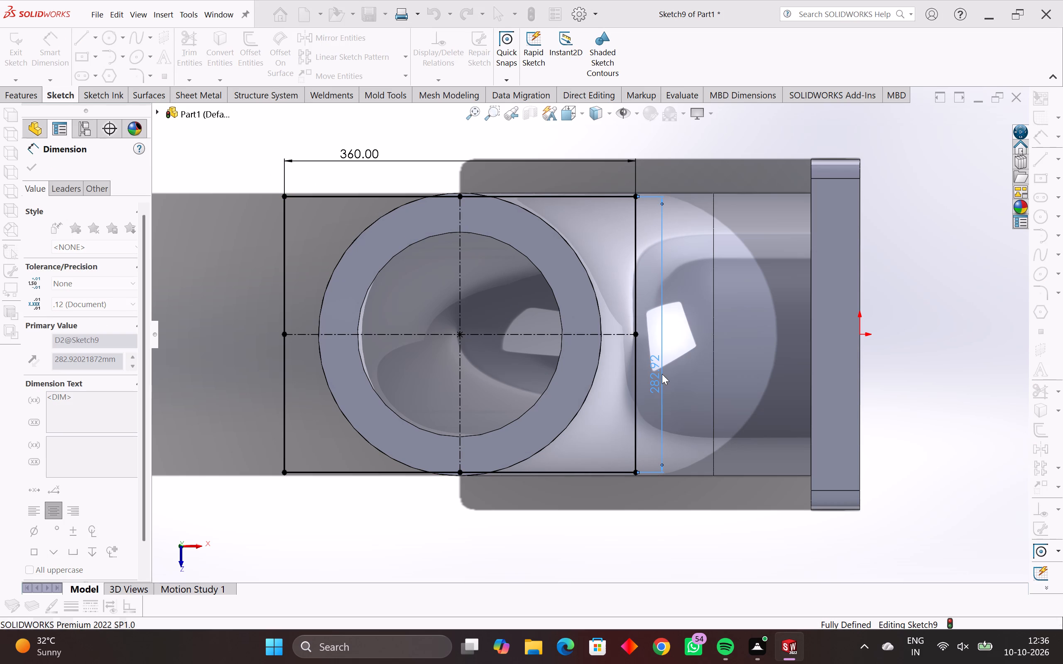
key("Escape")
key("Escape")
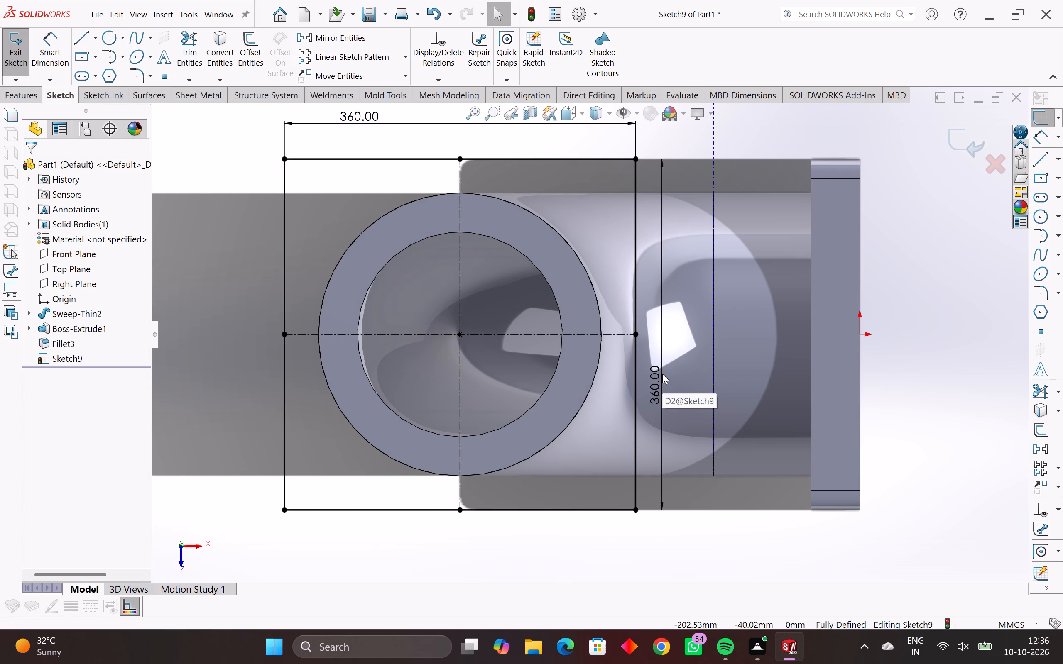
Extrude the sketch region outside the pipe's outer circle 50 mm in the reversed direction, back along the pipe, with merged result.
middle_click_drag(664, 383, 671, 418)
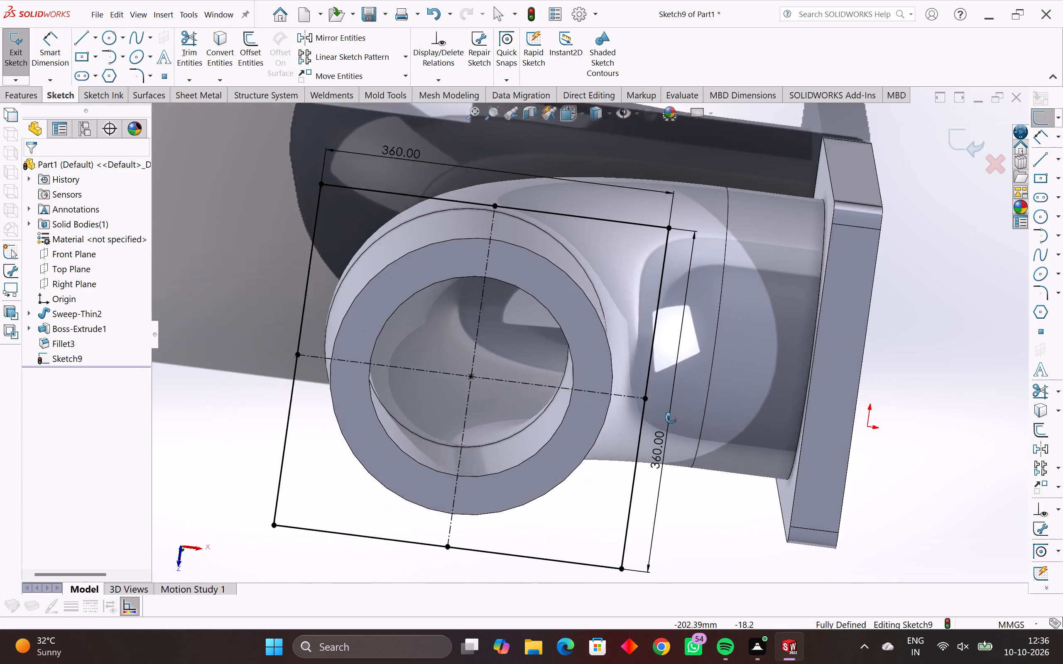
middle_click_drag(671, 418, 674, 416)
scroll(674, 416, "down", 2)
middle_click_drag(672, 418, 669, 449)
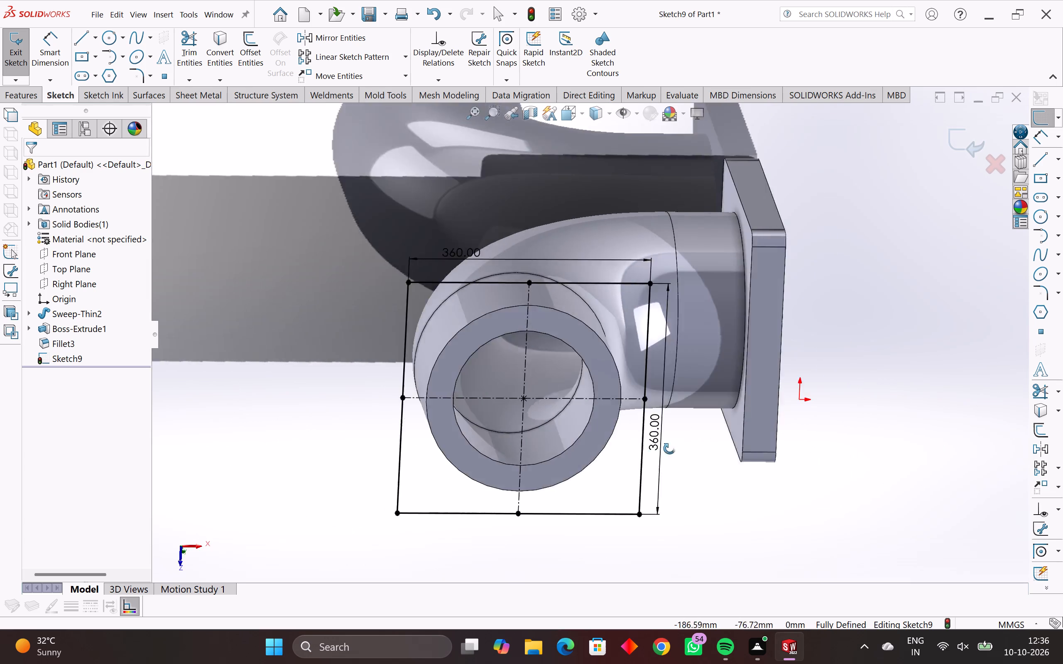
middle_click_drag(669, 449, 644, 456)
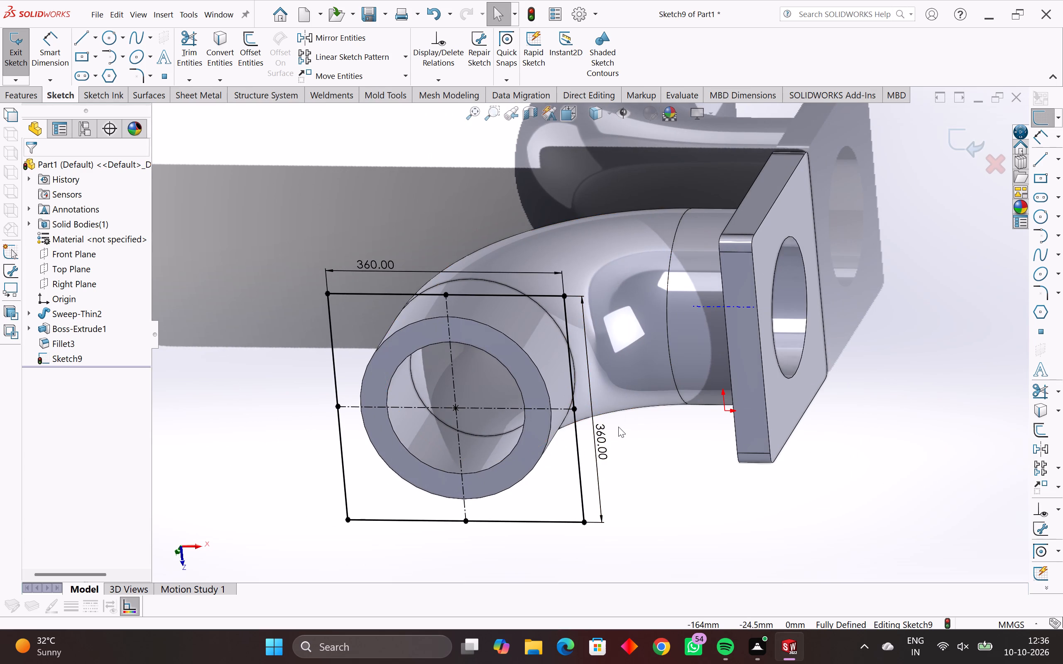
middle_click_drag(618, 427, 696, 462)
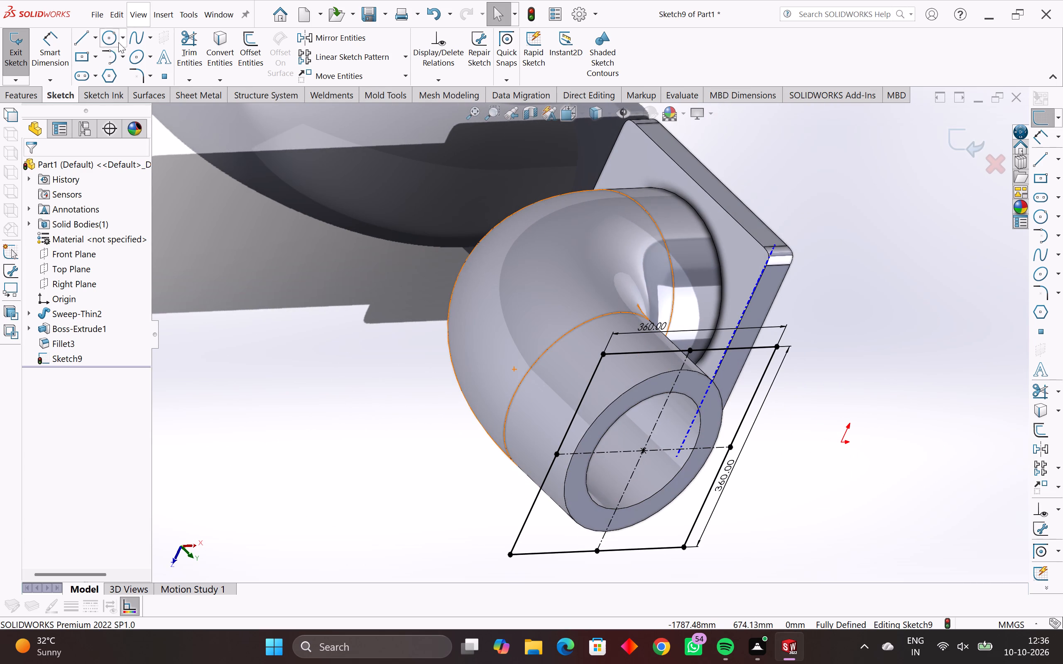
left_click(25, 93)
left_click(25, 42)
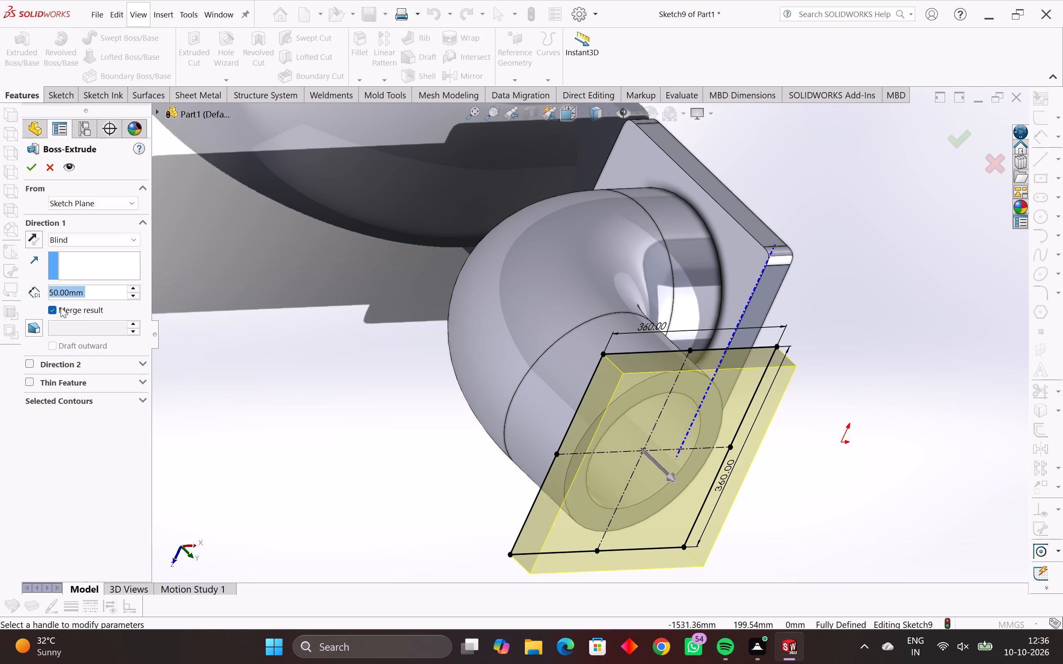
left_click(31, 240)
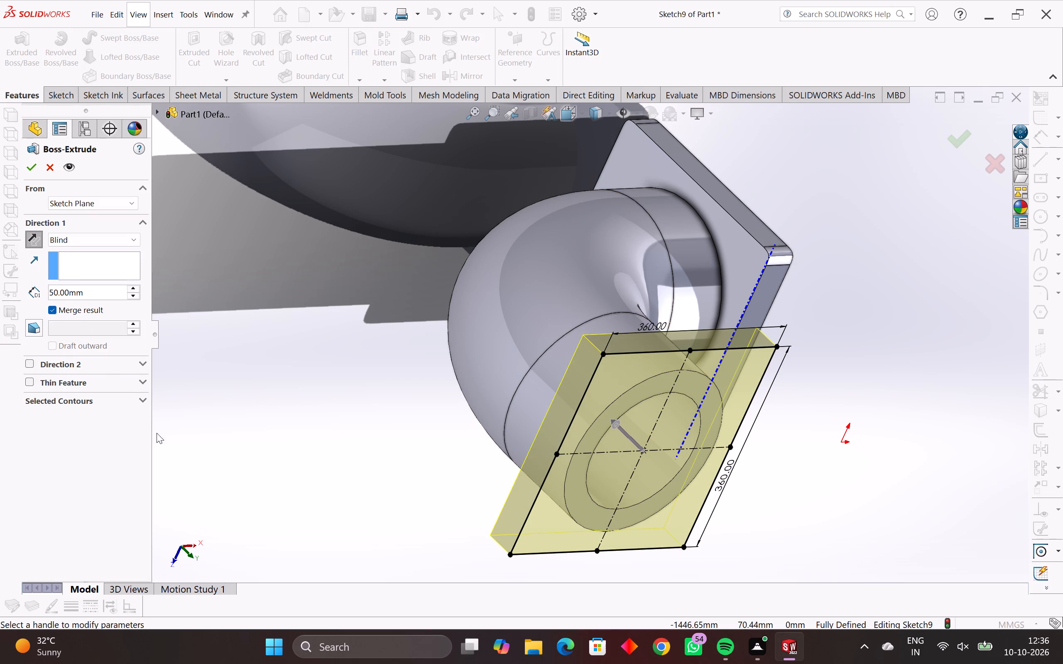
left_click(118, 399)
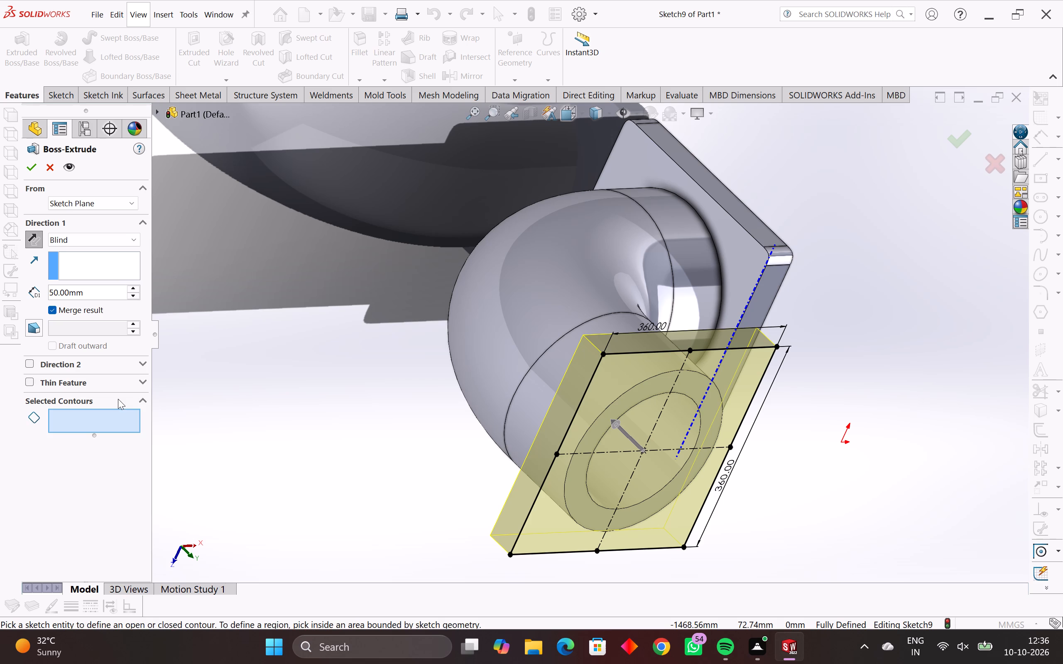
left_click(91, 417)
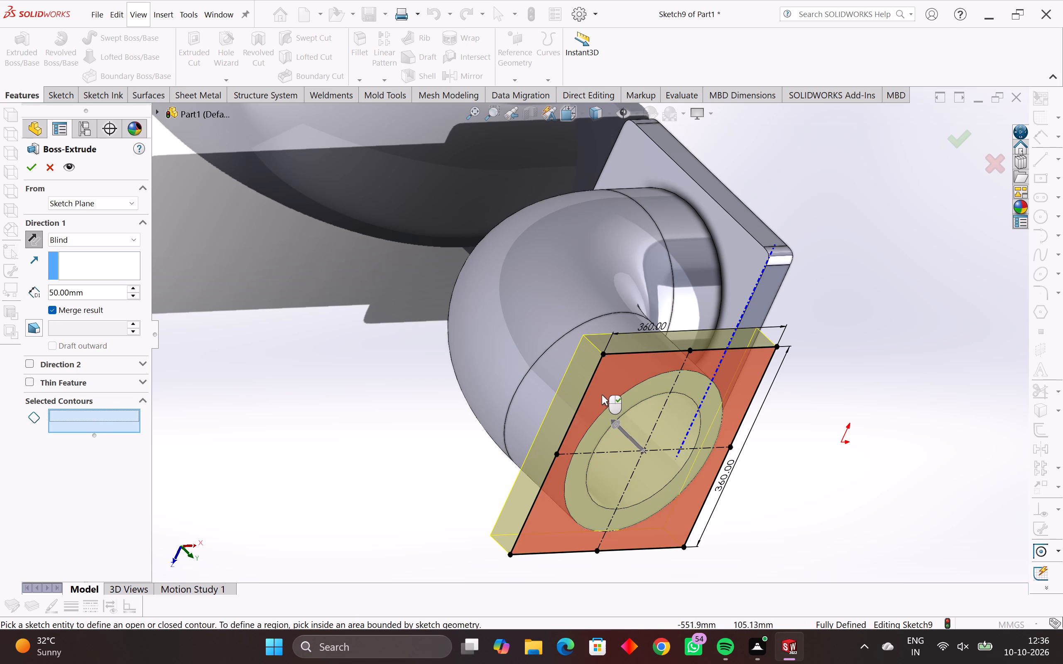
left_click(601, 394)
middle_click_drag(497, 483, 542, 509)
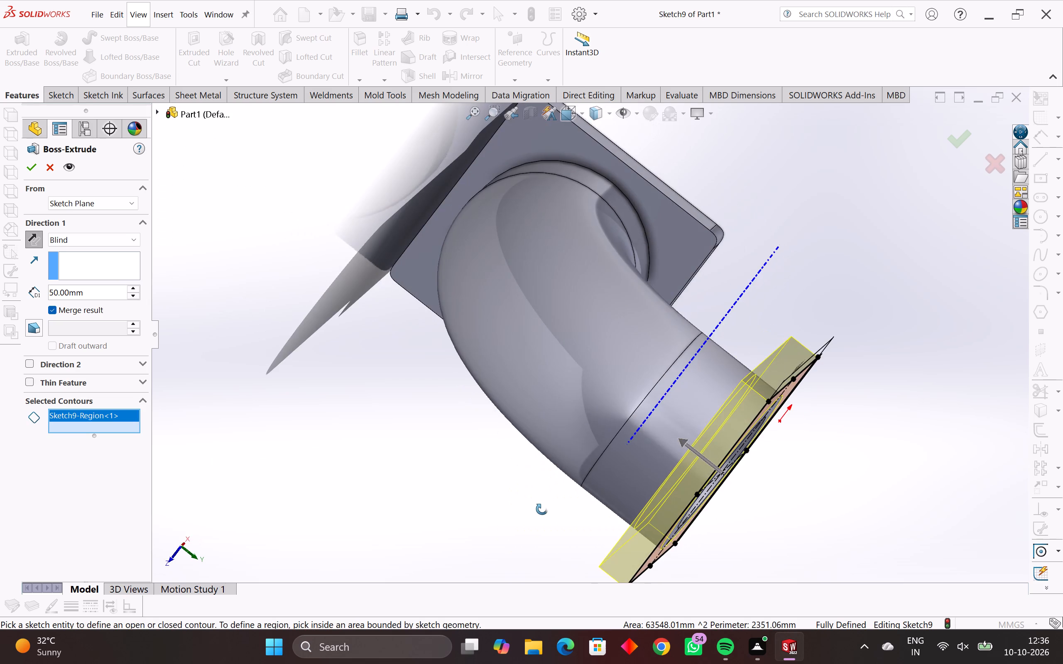
middle_click_drag(542, 509, 499, 469)
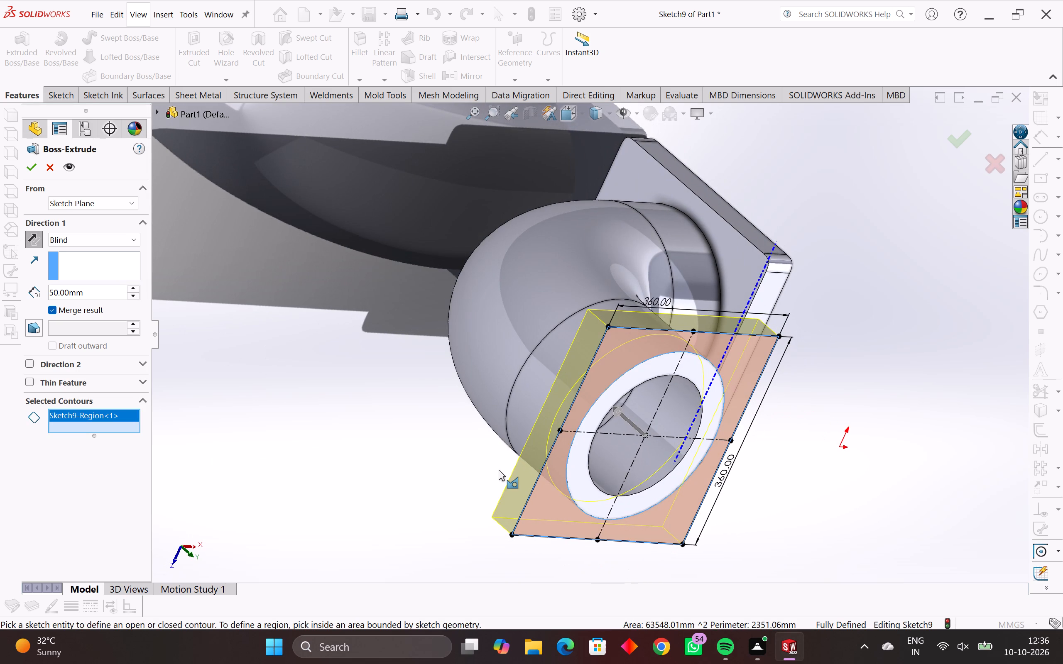
key("Return")
Set up a 20 mm fillet with a 10 mm conic radius, full preview and selection toolbar on, and pick the new flange's first corner edge.
middle_click_drag(499, 469, 499, 417)
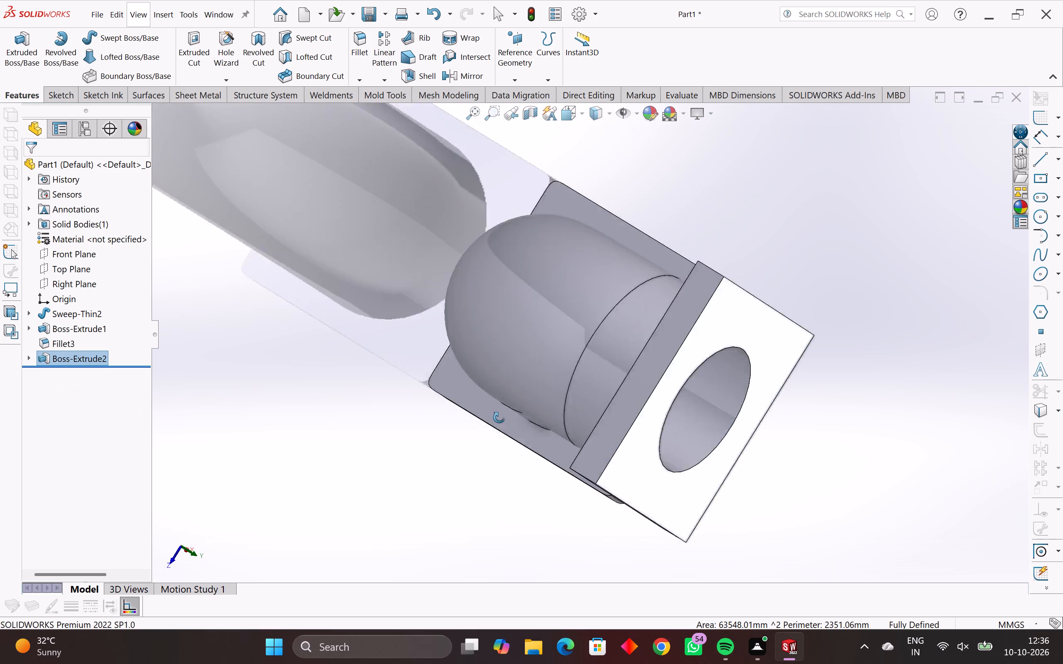
middle_click_drag(499, 417, 434, 237)
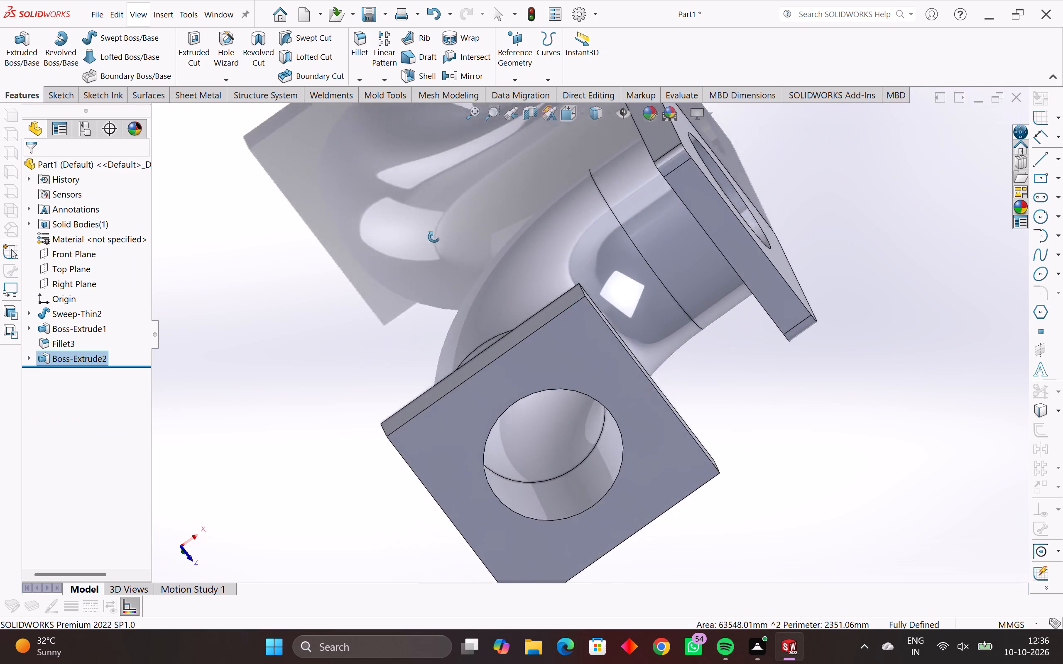
middle_click_drag(434, 237, 419, 241)
left_click(358, 45)
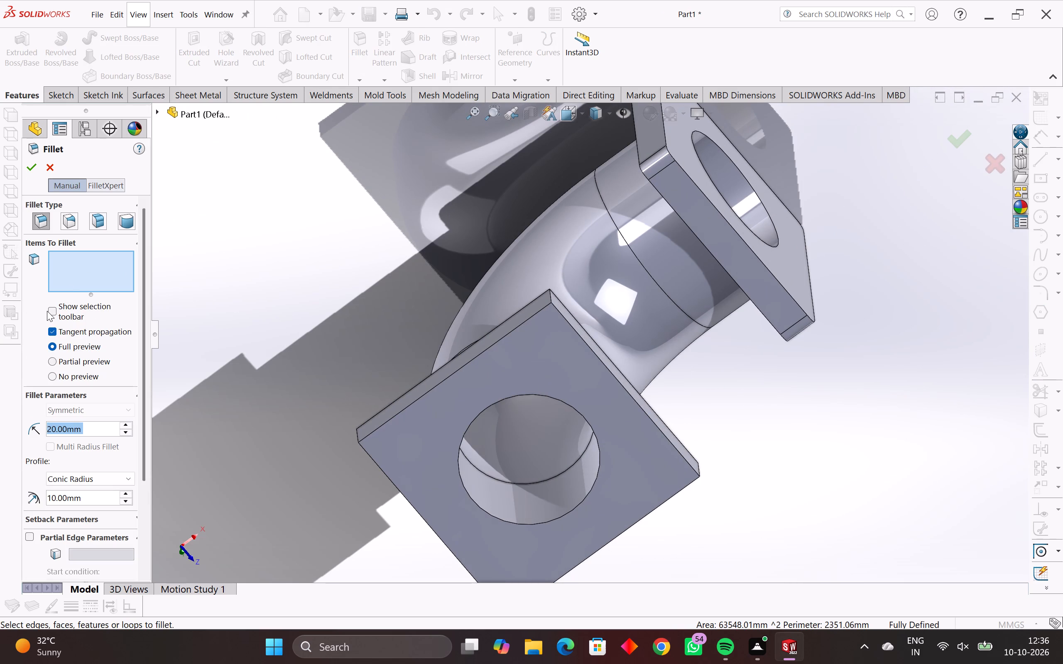
left_click(54, 365)
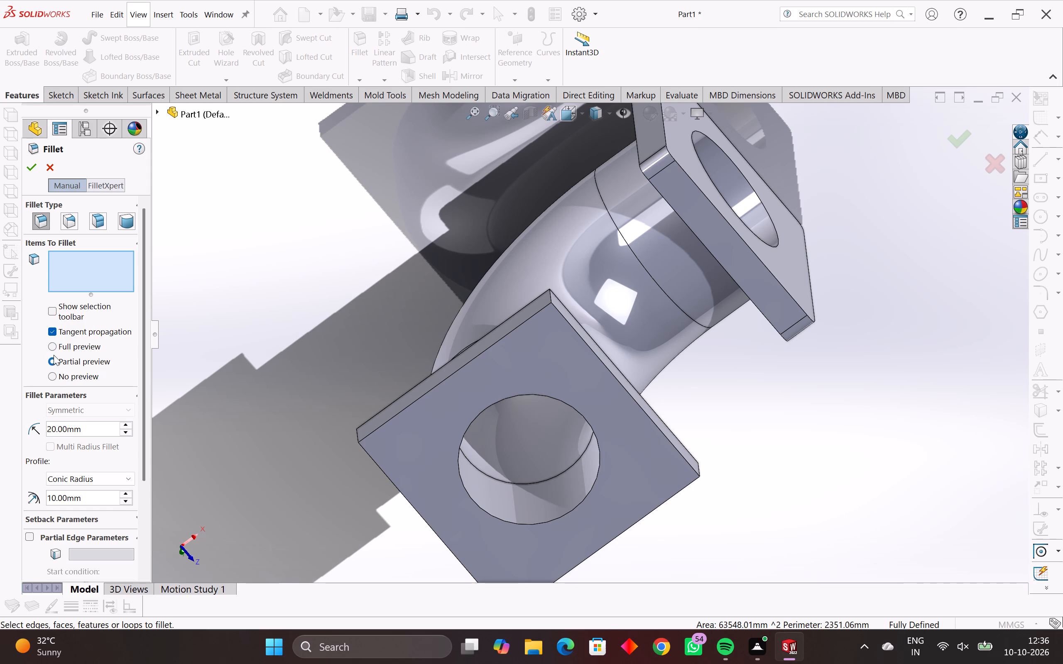
left_click(52, 341)
left_click(56, 376)
left_click(53, 361)
scroll(63, 449, "down", 4)
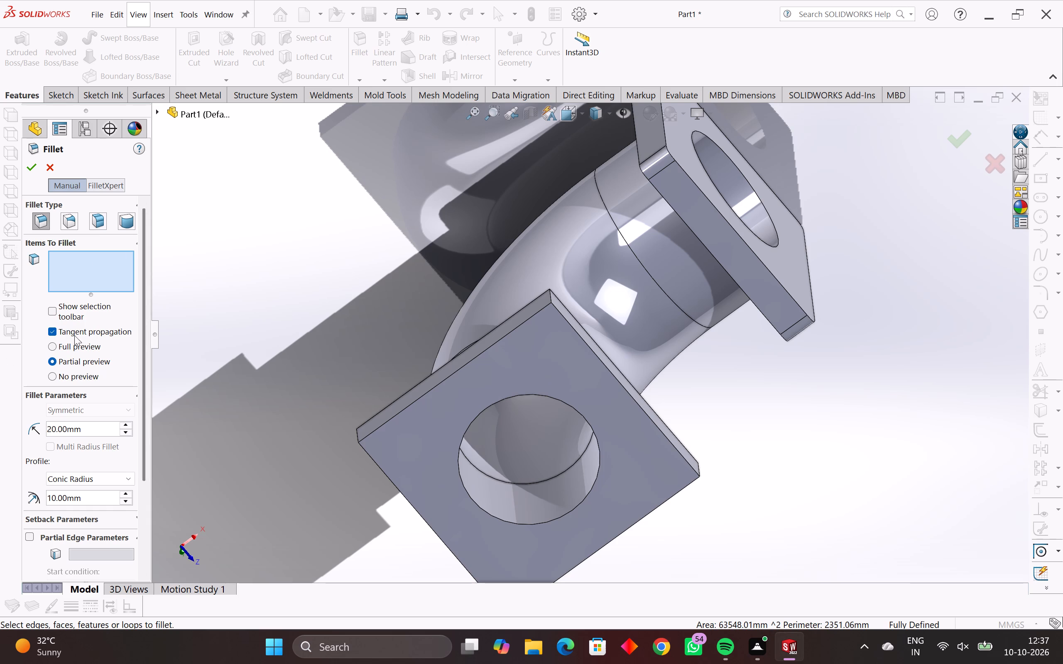
left_click(49, 308)
left_click(52, 345)
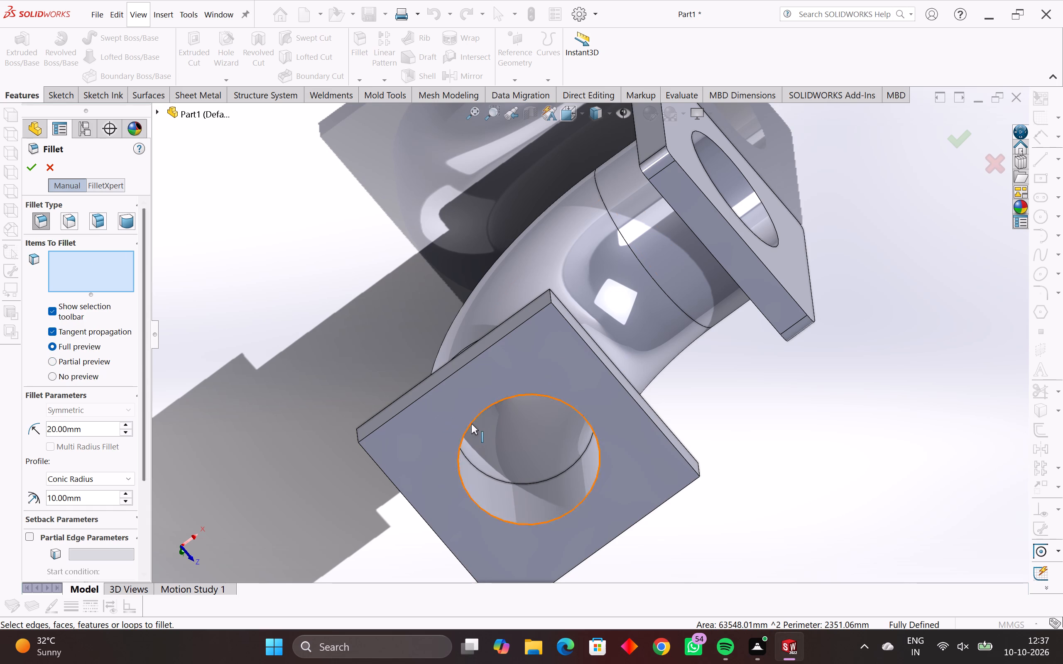
middle_click_drag(555, 313, 555, 380)
left_click(549, 399)
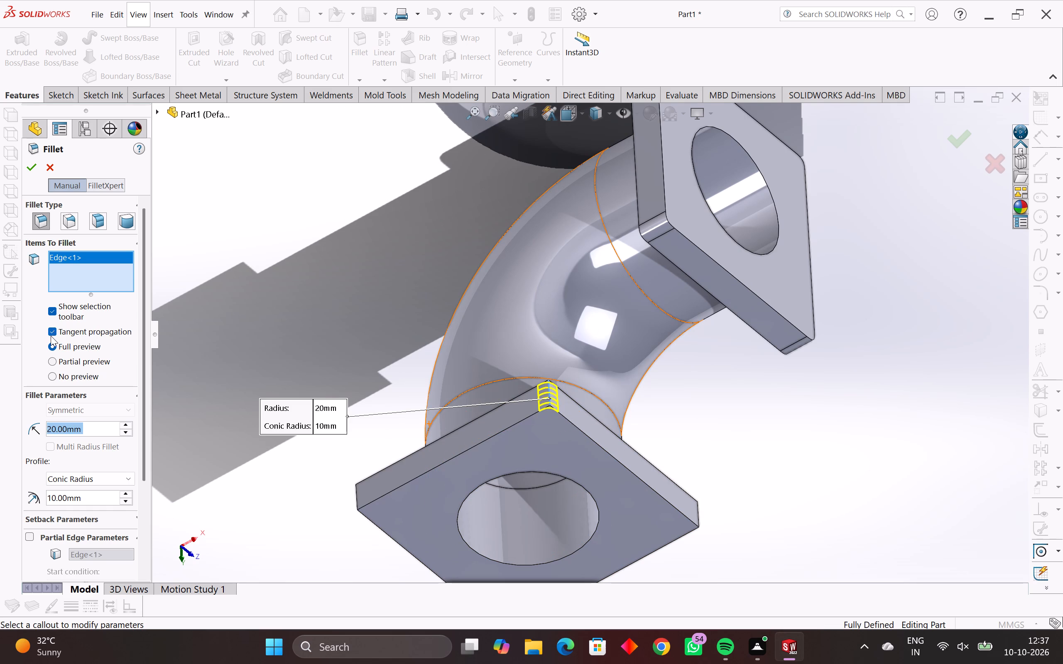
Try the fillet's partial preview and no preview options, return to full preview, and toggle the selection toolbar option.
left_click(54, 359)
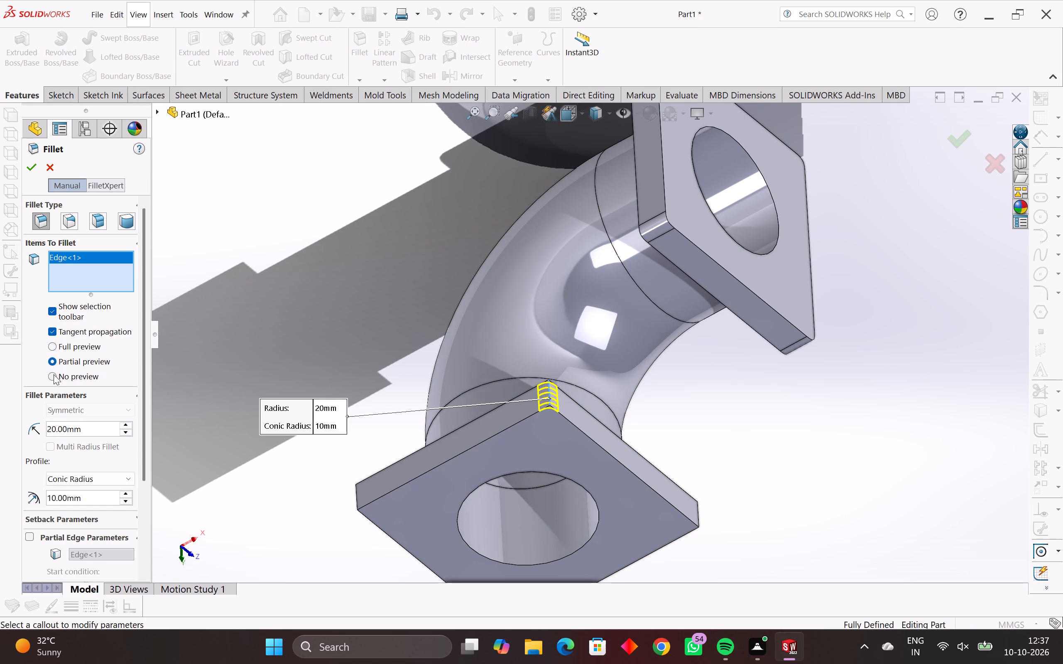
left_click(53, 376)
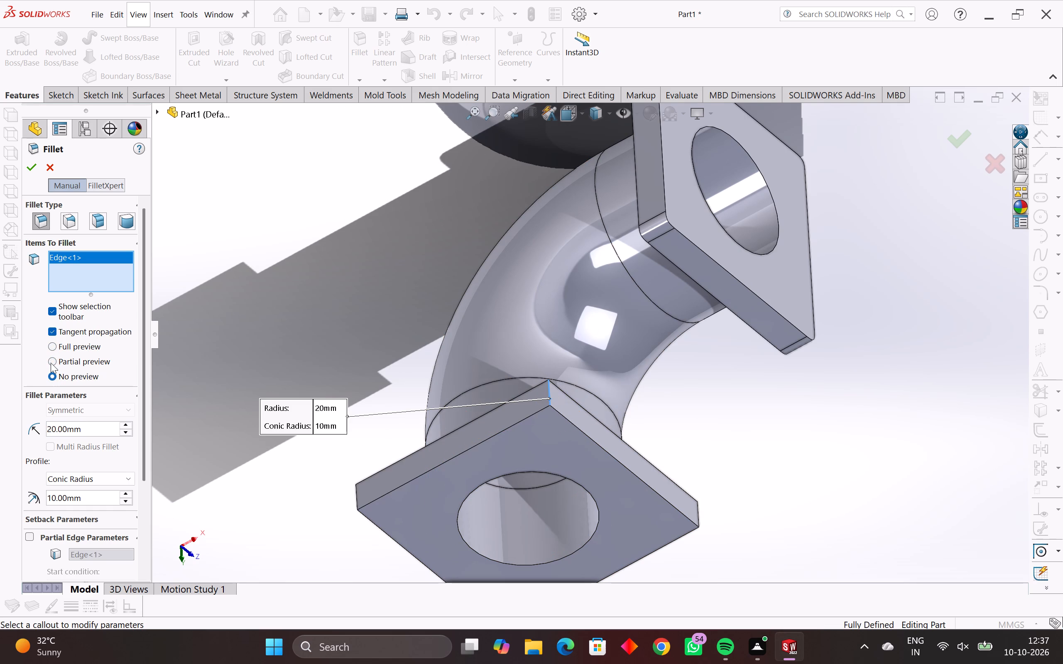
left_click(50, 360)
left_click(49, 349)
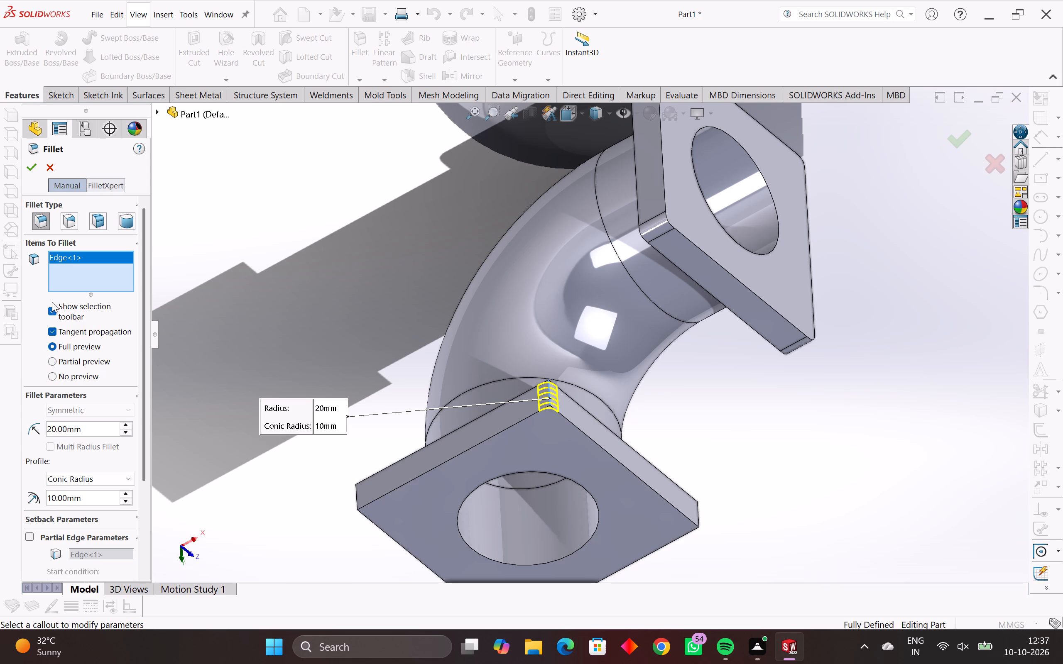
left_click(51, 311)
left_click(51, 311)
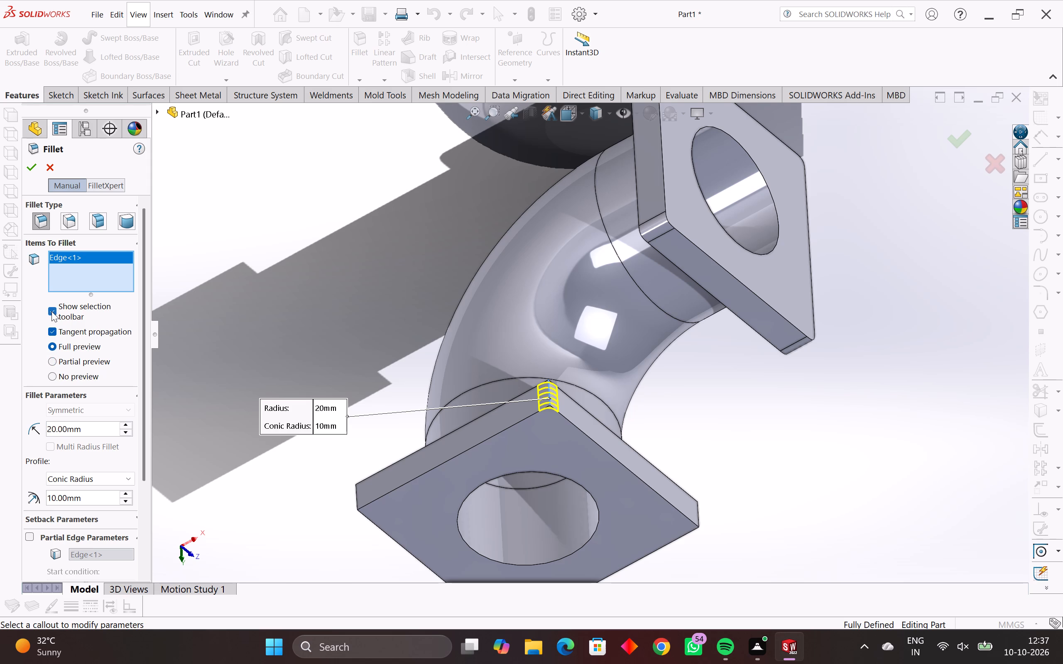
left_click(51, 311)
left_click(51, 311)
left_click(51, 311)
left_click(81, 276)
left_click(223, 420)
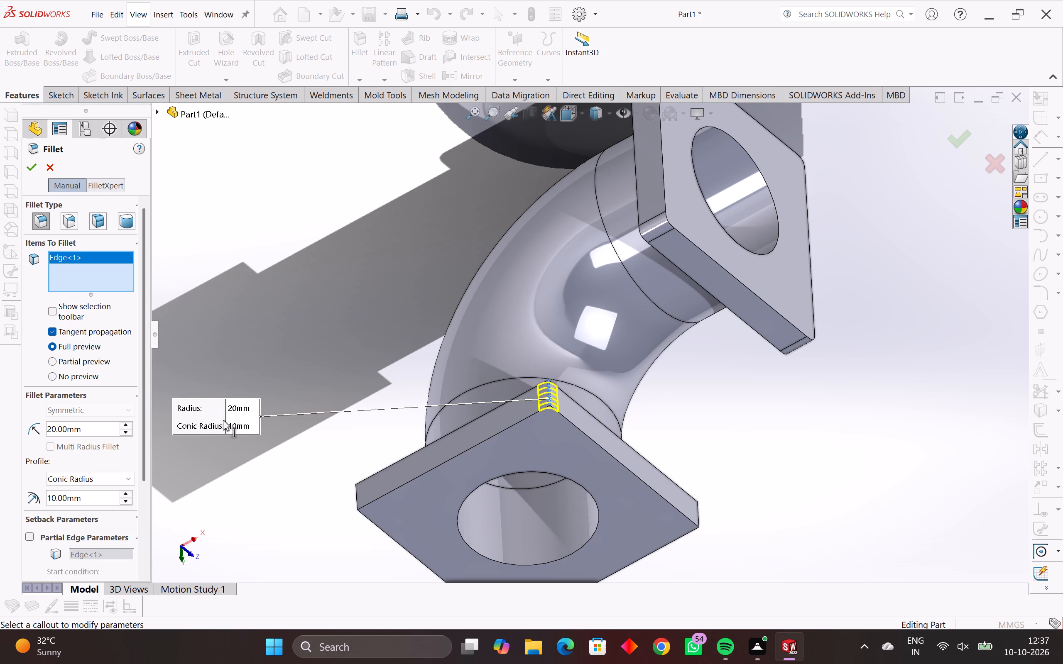
Add the second flange's remaining three corner edges to the 20 mm conic-radius fillet, turn on the selection toolbar option, and apply the fillet.
middle_click_drag(827, 528, 705, 504)
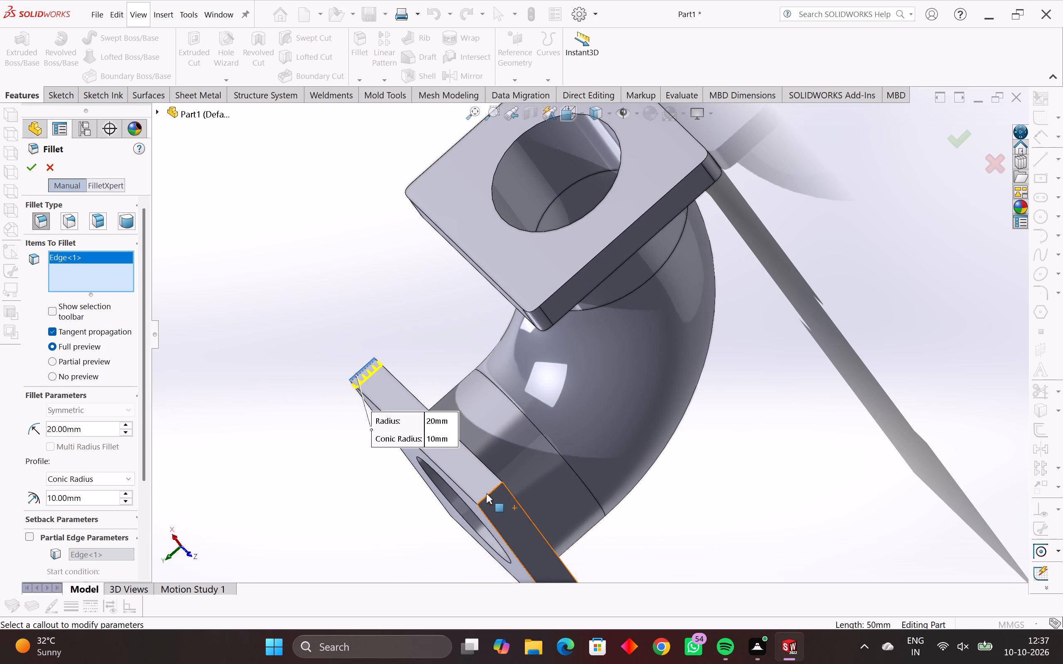
left_click(487, 495)
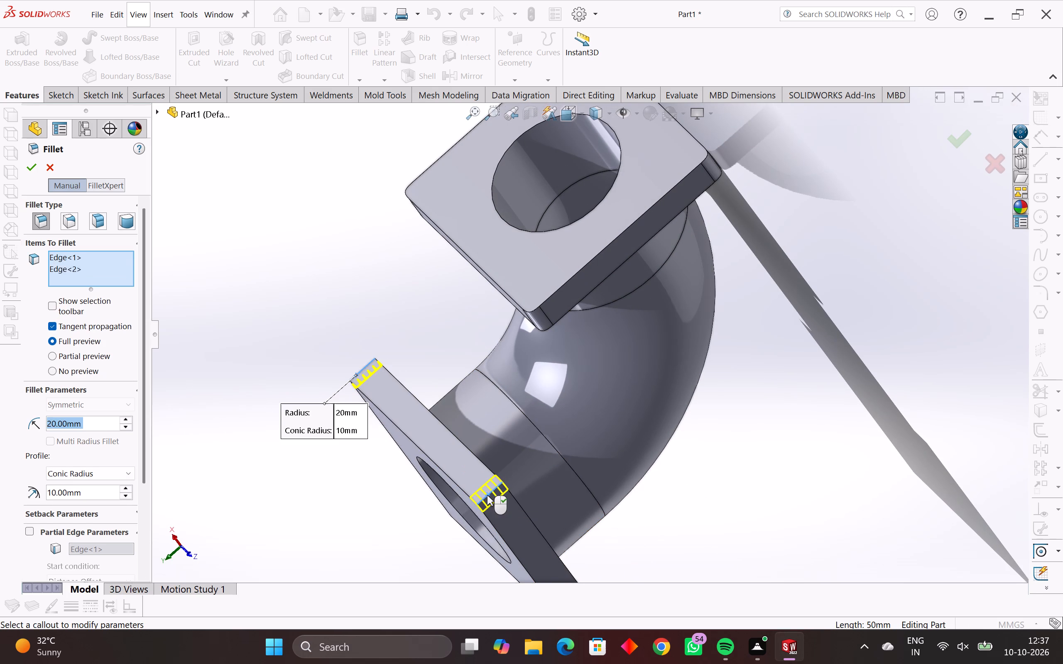
scroll(491, 498, "down", 1)
middle_click_drag(491, 498, 451, 371)
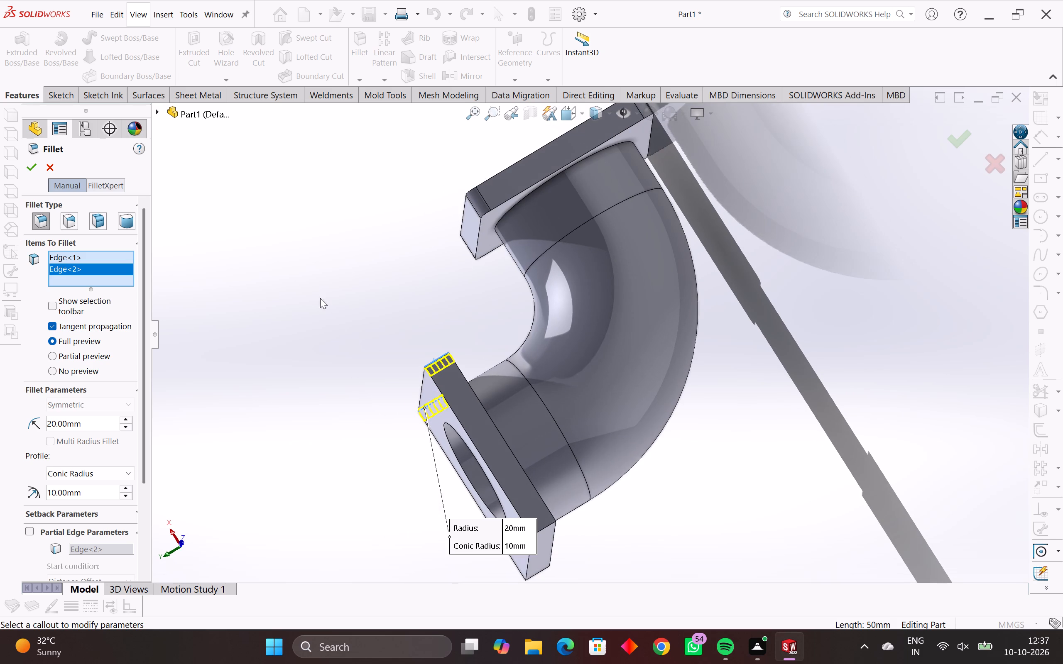
left_click(53, 306)
middle_click_drag(456, 583, 447, 546)
middle_click_drag(447, 546, 420, 439)
middle_click_drag(606, 507, 569, 429)
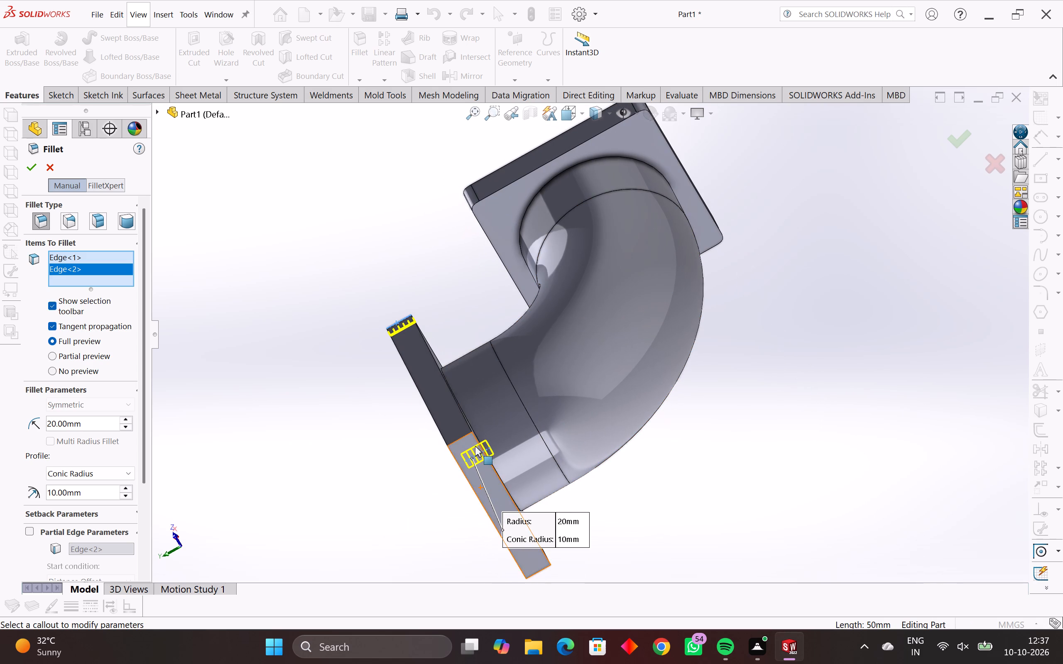
left_click(456, 441)
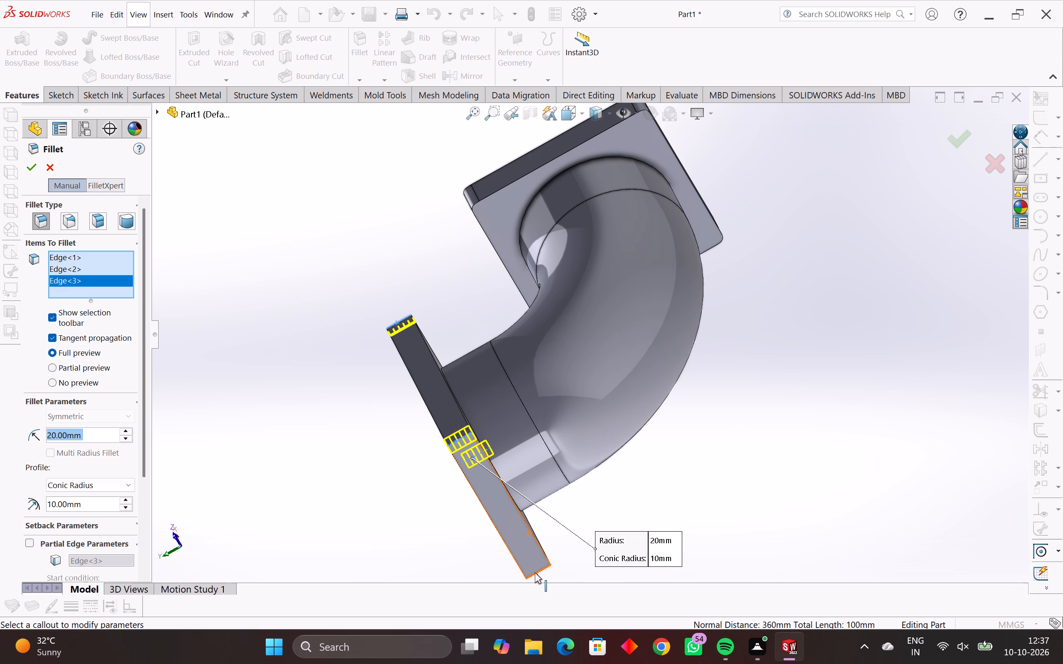
left_click(535, 573)
middle_click_drag(541, 579, 620, 527)
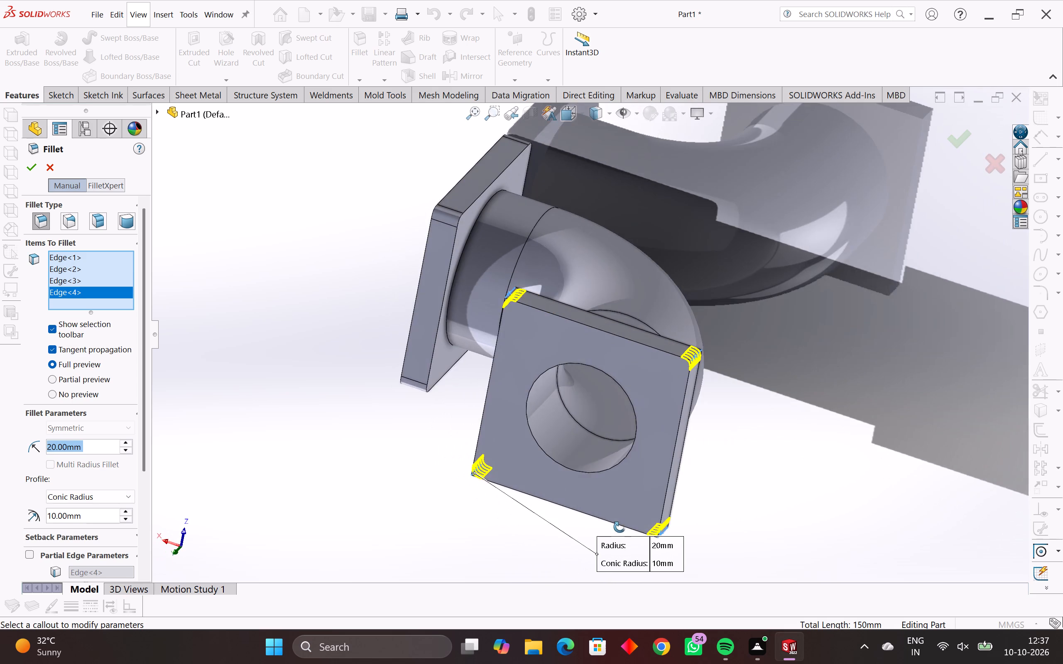
middle_click_drag(620, 527, 594, 579)
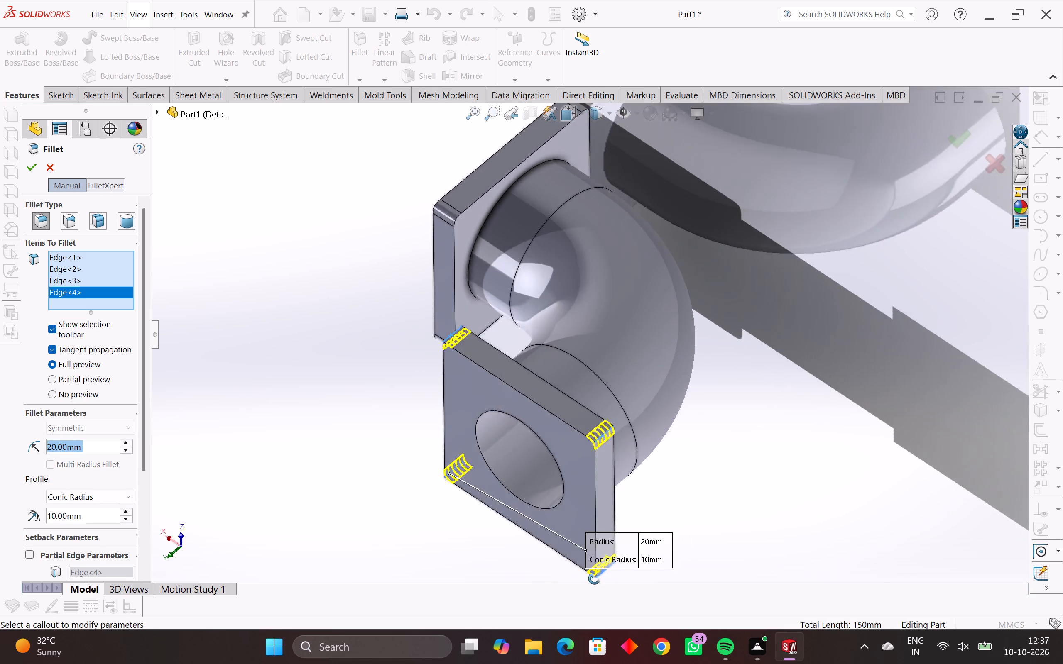
middle_click_drag(594, 579, 543, 507)
scroll(168, 486, "down", 3)
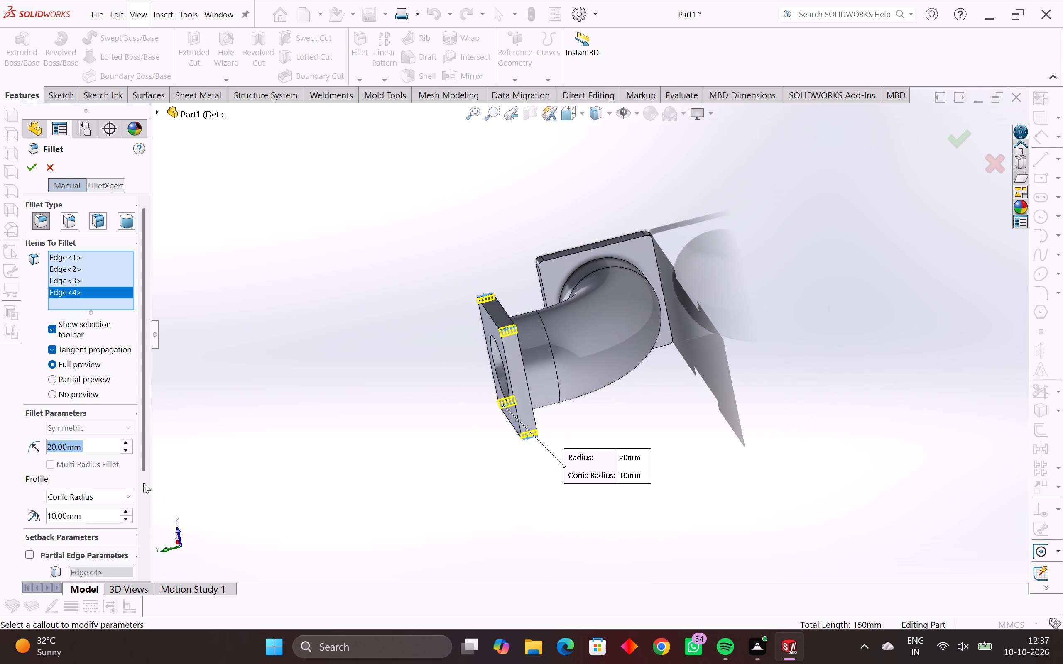
scroll(120, 437, "down", 2)
middle_click_drag(387, 552, 447, 541)
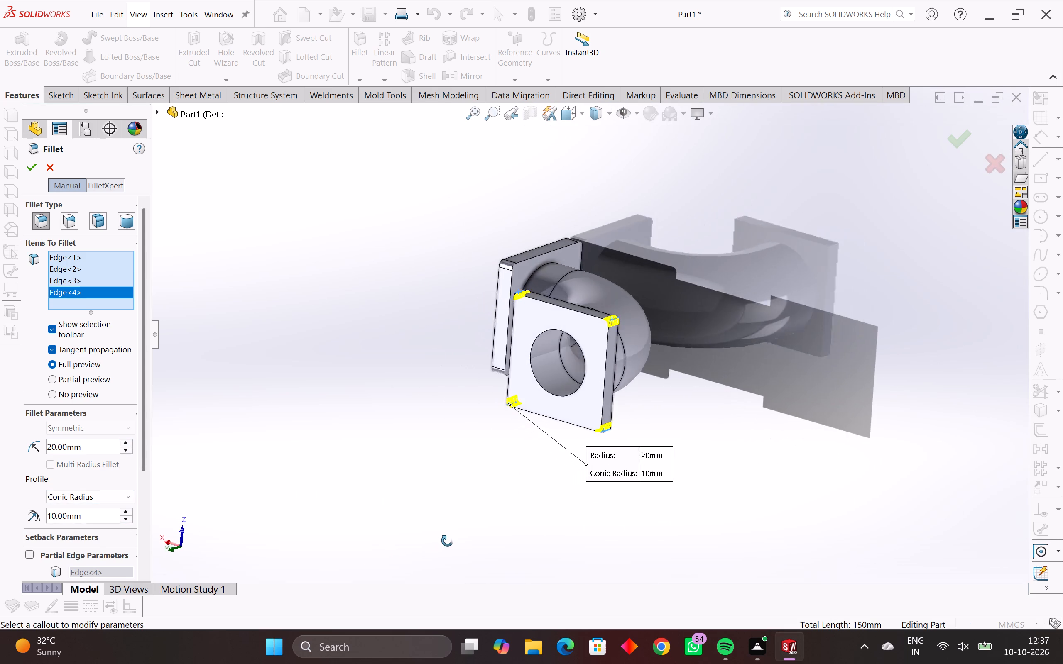
middle_click_drag(447, 541, 473, 547)
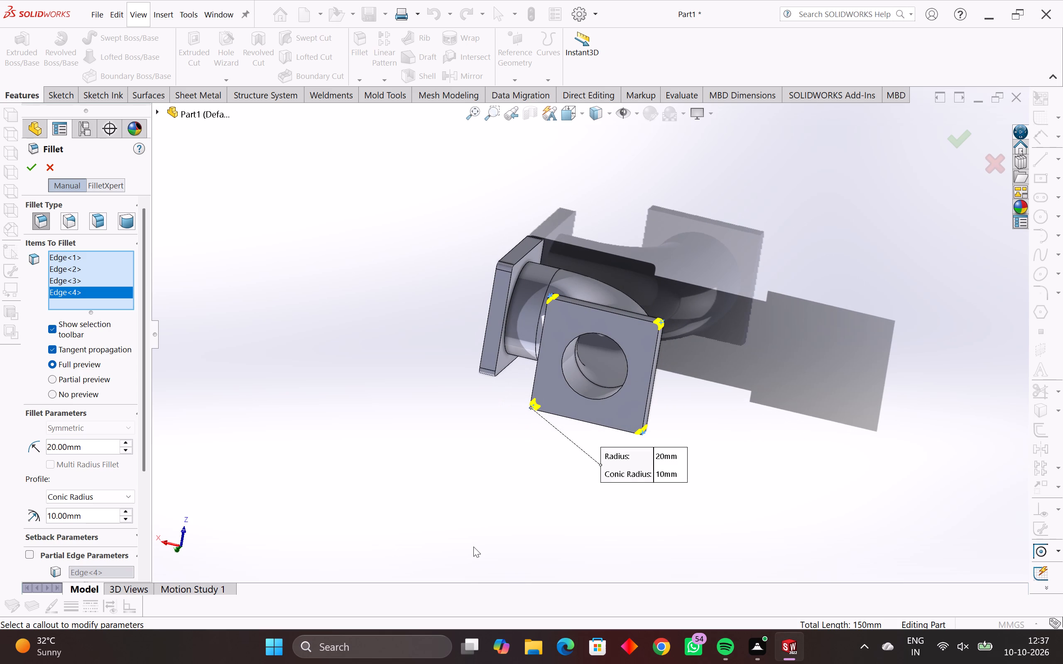
key("Return")
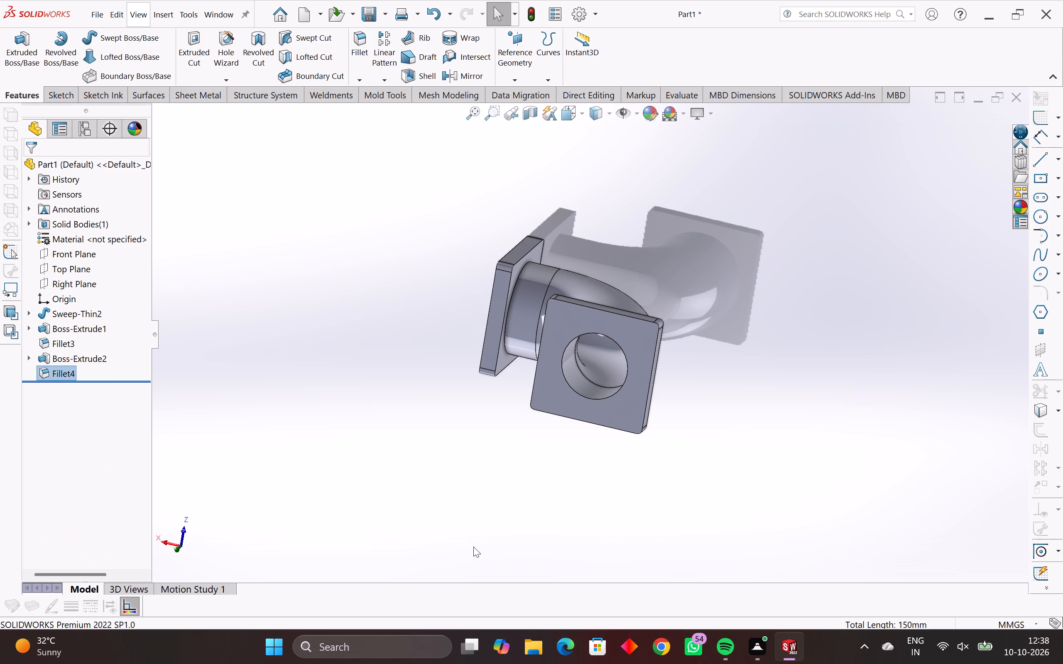
Examine the pipe elbow from all sides, including both flanges, their rounded corners and the hollow bore.
middle_click_drag(634, 487, 556, 511)
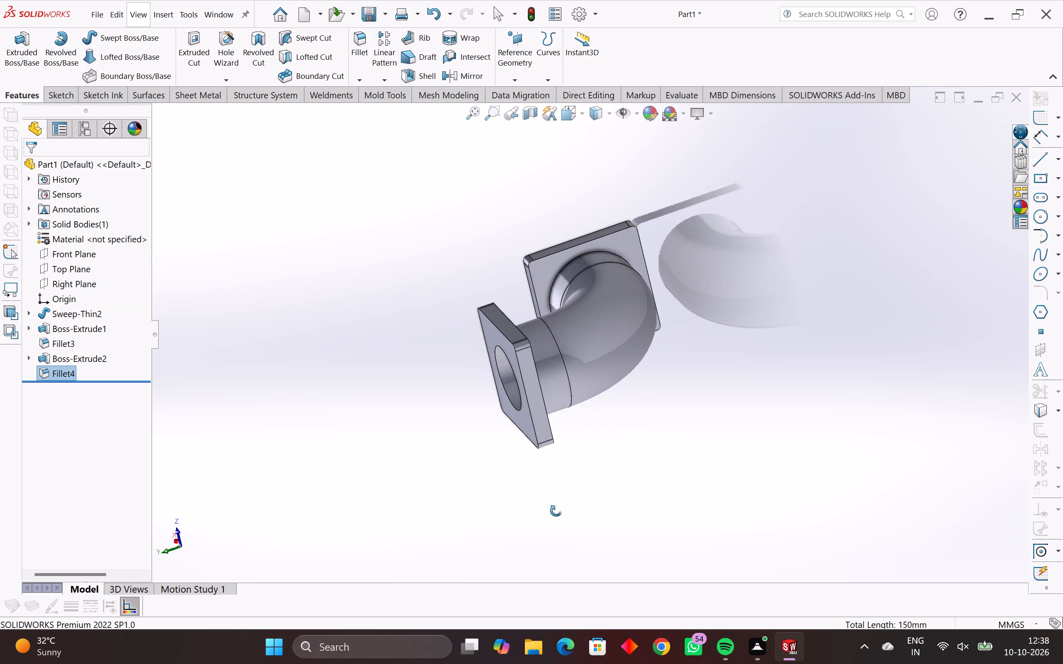
middle_click_drag(556, 511, 654, 504)
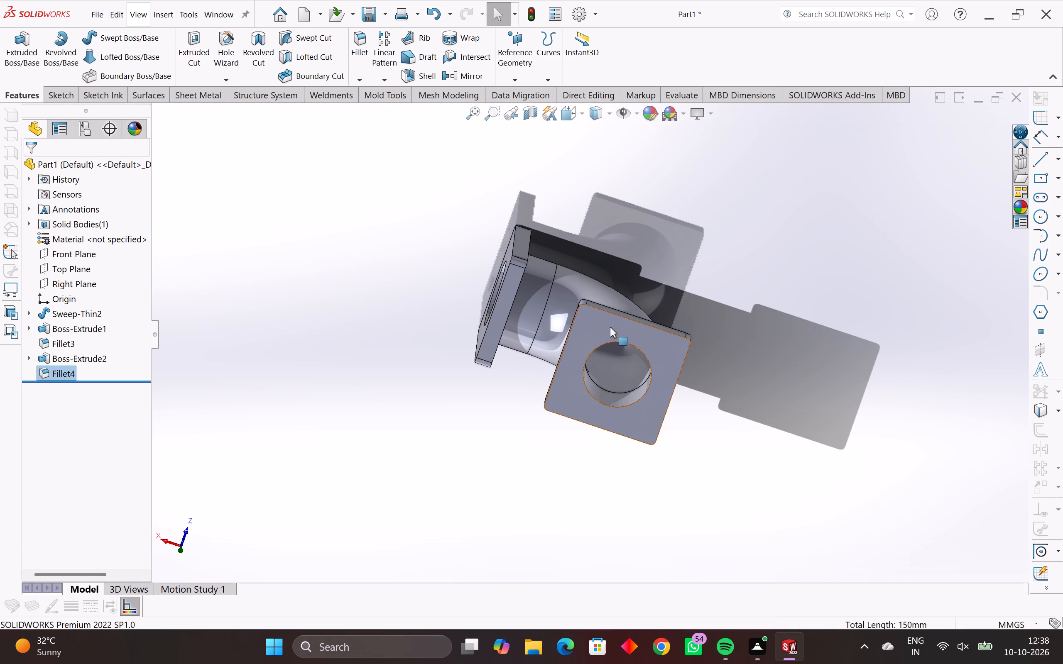
middle_click_drag(564, 350, 545, 549)
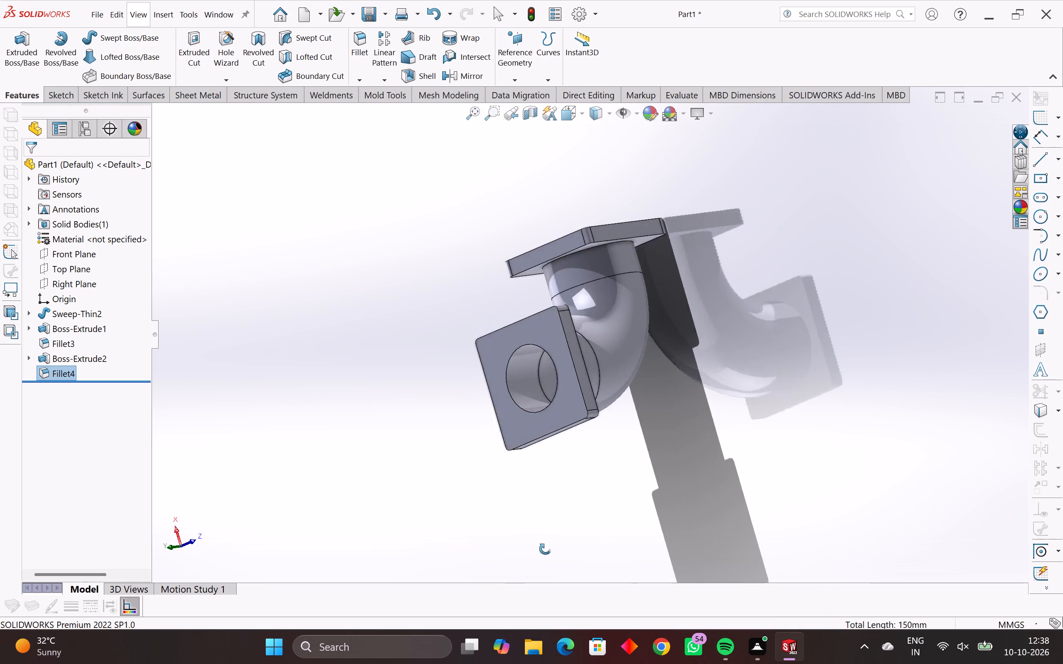
middle_click_drag(545, 549, 681, 557)
middle_click_drag(639, 403, 667, 395)
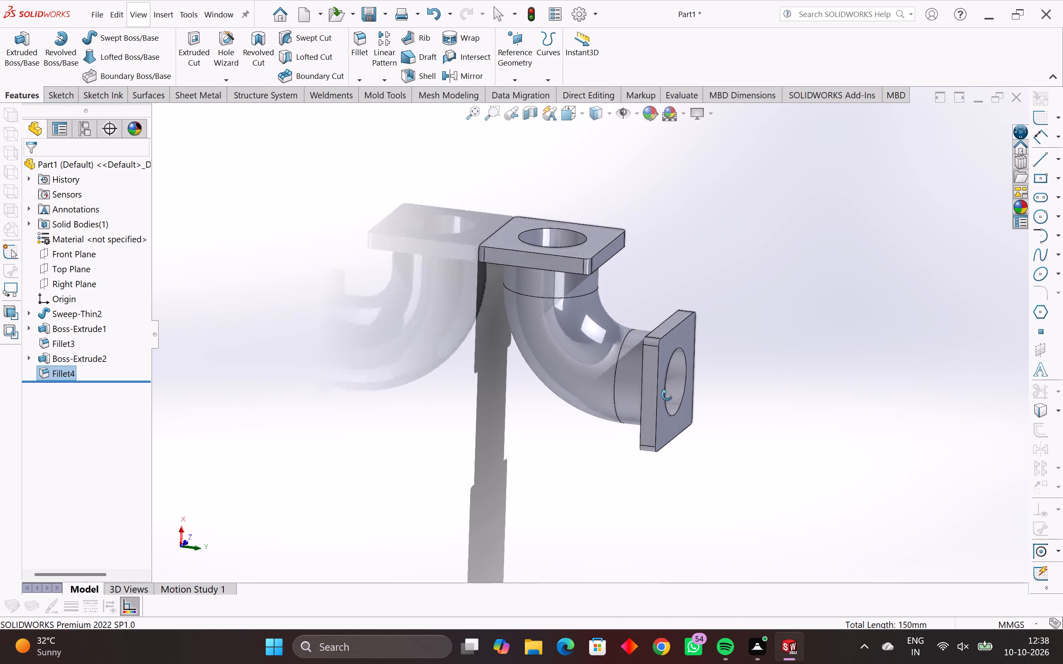
middle_click_drag(667, 395, 567, 431)
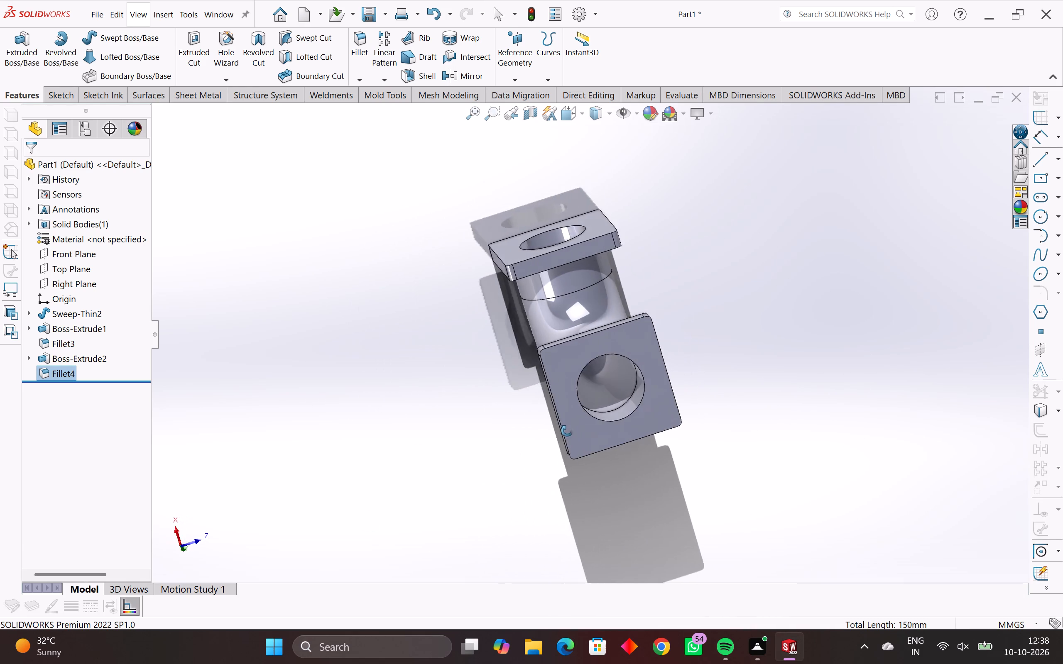
middle_click_drag(567, 431, 478, 484)
middle_click_drag(527, 344, 605, 338)
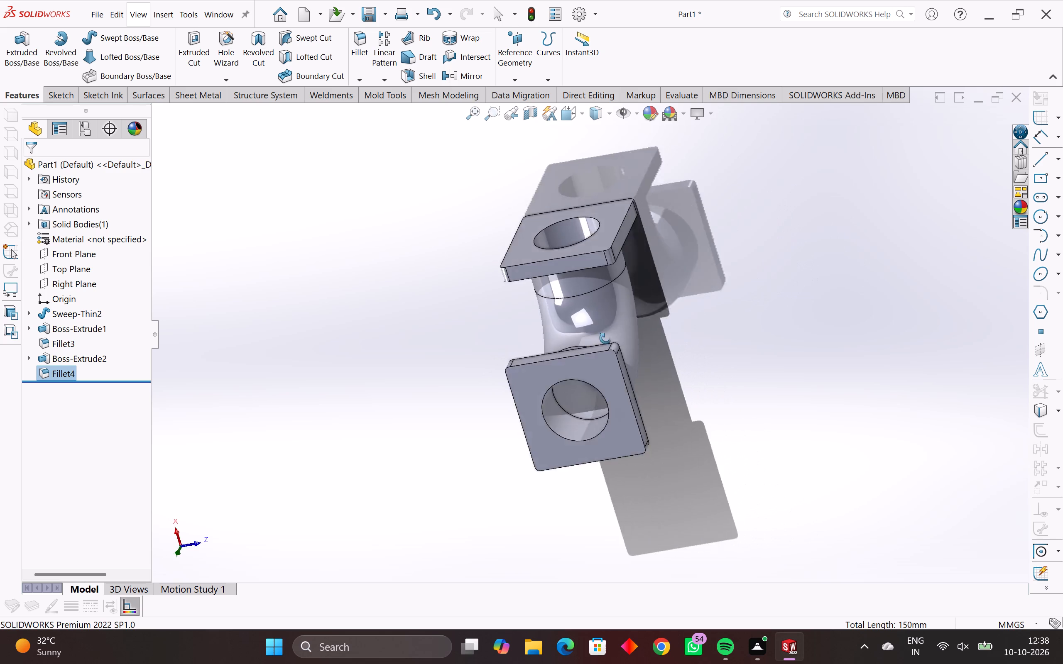
middle_click_drag(605, 338, 737, 309)
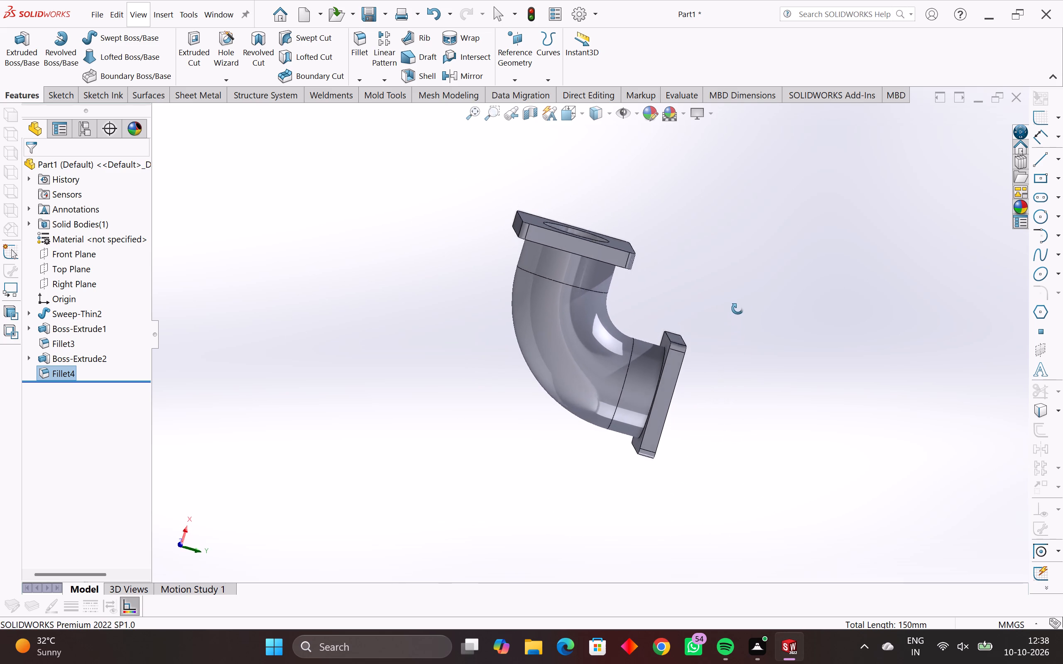
middle_click_drag(737, 309, 691, 324)
scroll(573, 295, "up", 4)
scroll(634, 251, "up", 1)
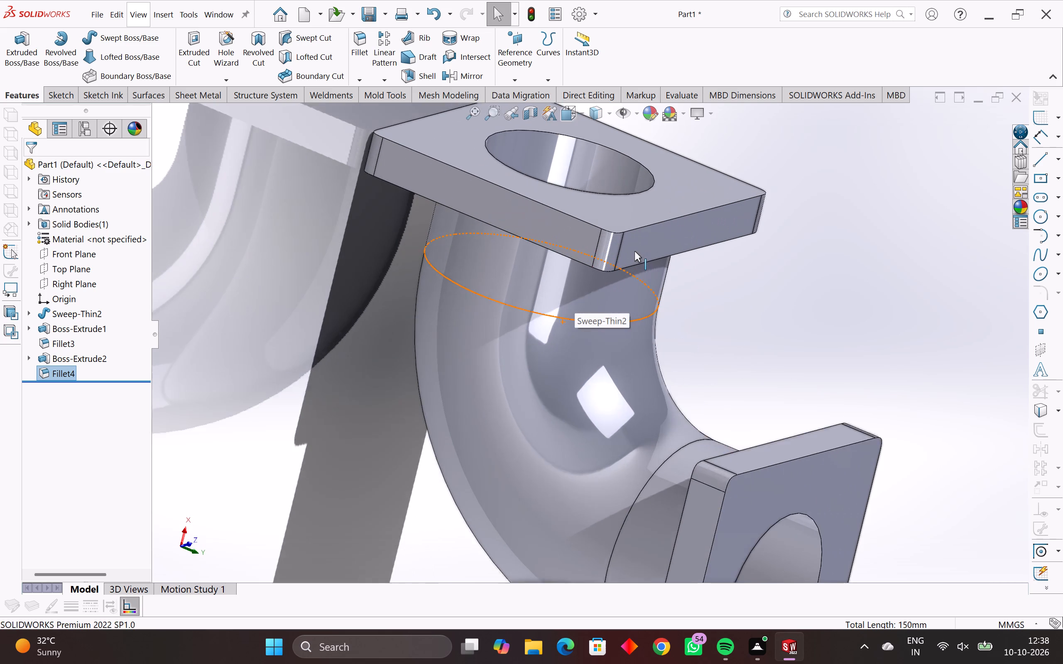
scroll(634, 251, "up", 1)
middle_click_drag(596, 272, 622, 294)
scroll(622, 294, "down", 3)
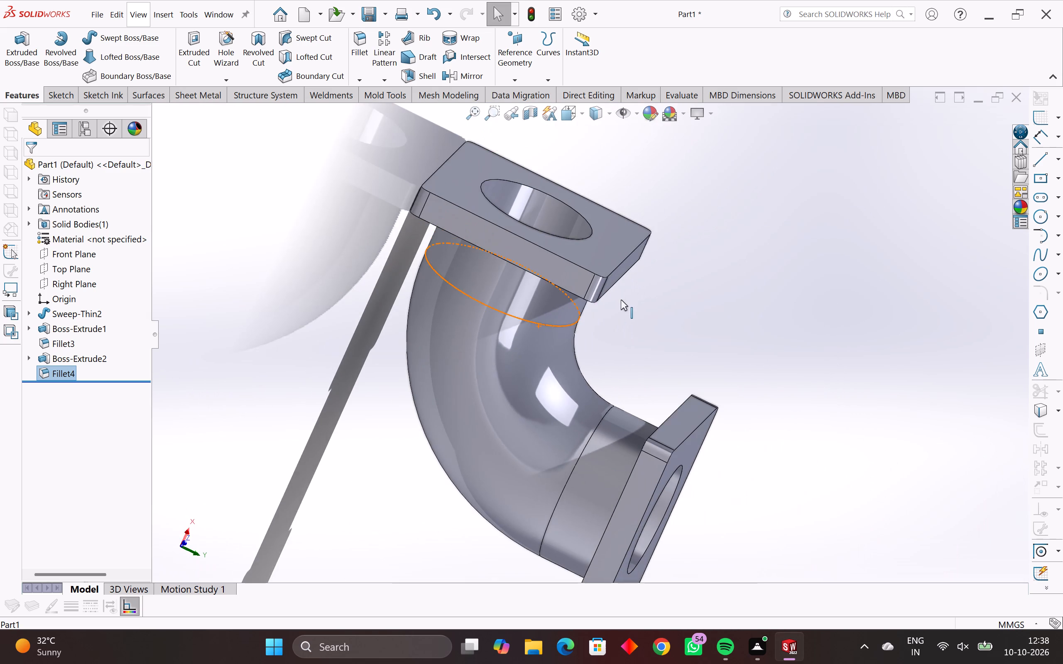
scroll(620, 326, "down", 1)
middle_click_drag(627, 385, 595, 398)
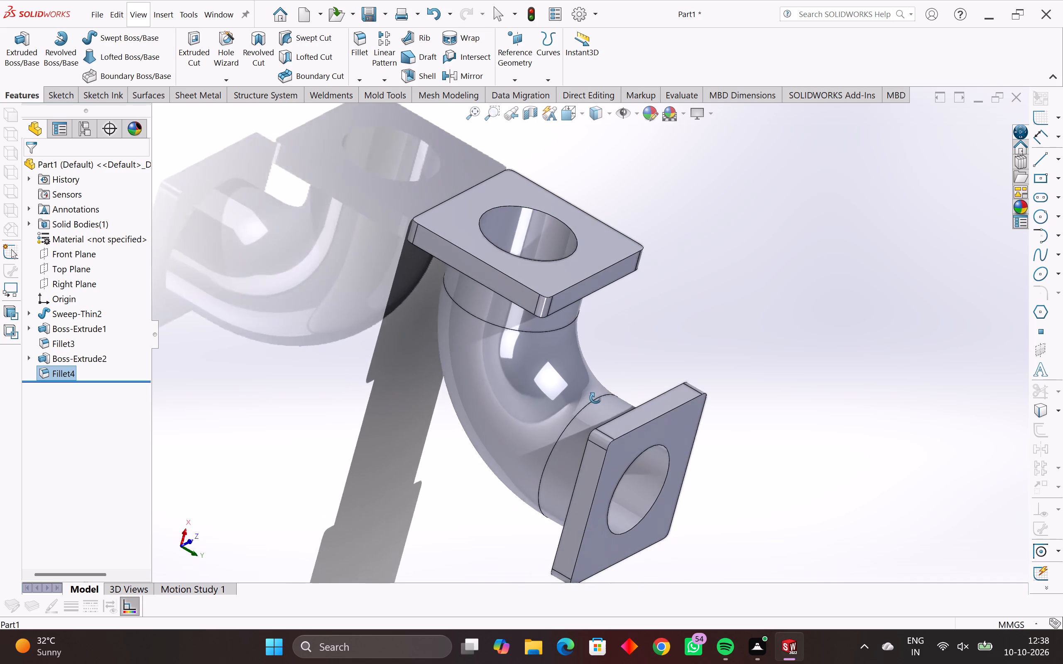
middle_click_drag(595, 398, 576, 411)
scroll(577, 410, "down", 1)
scroll(608, 520, "up", 1)
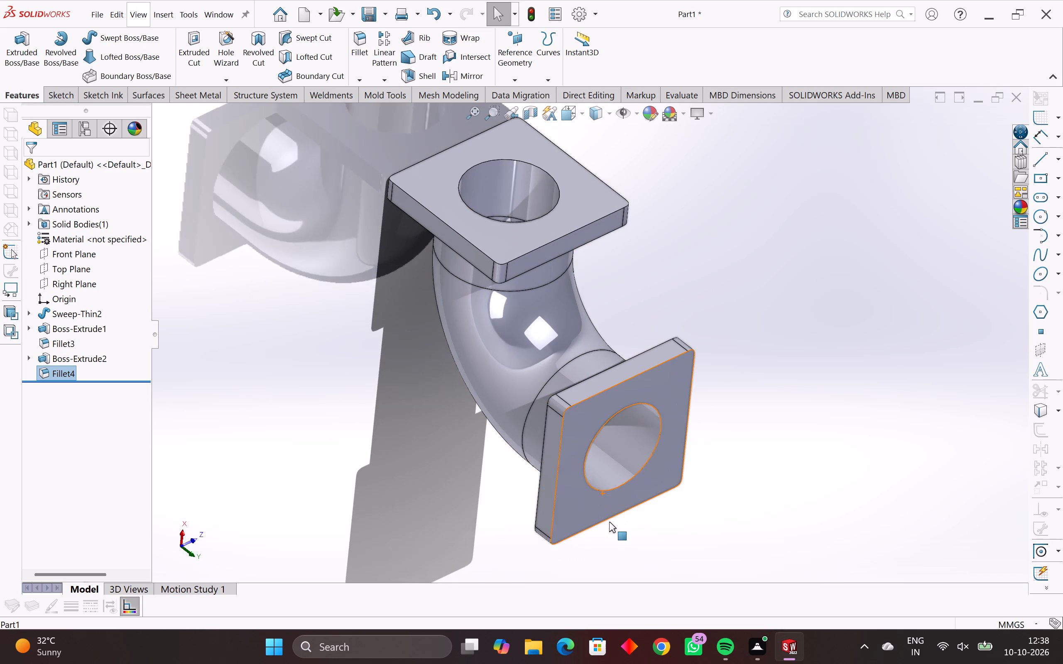
scroll(609, 522, "up", 2)
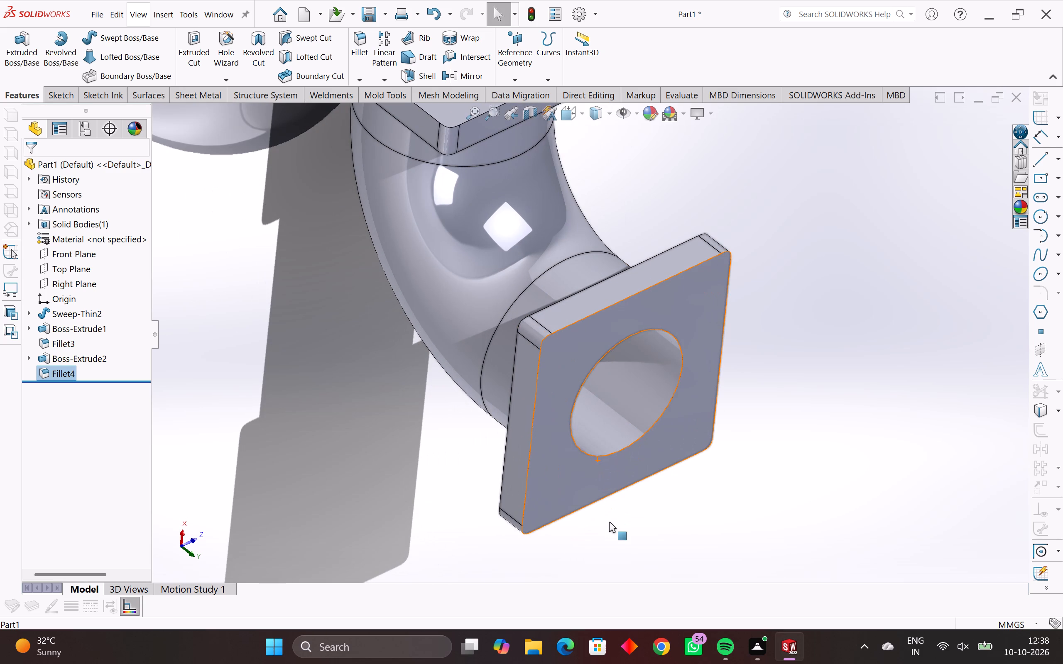
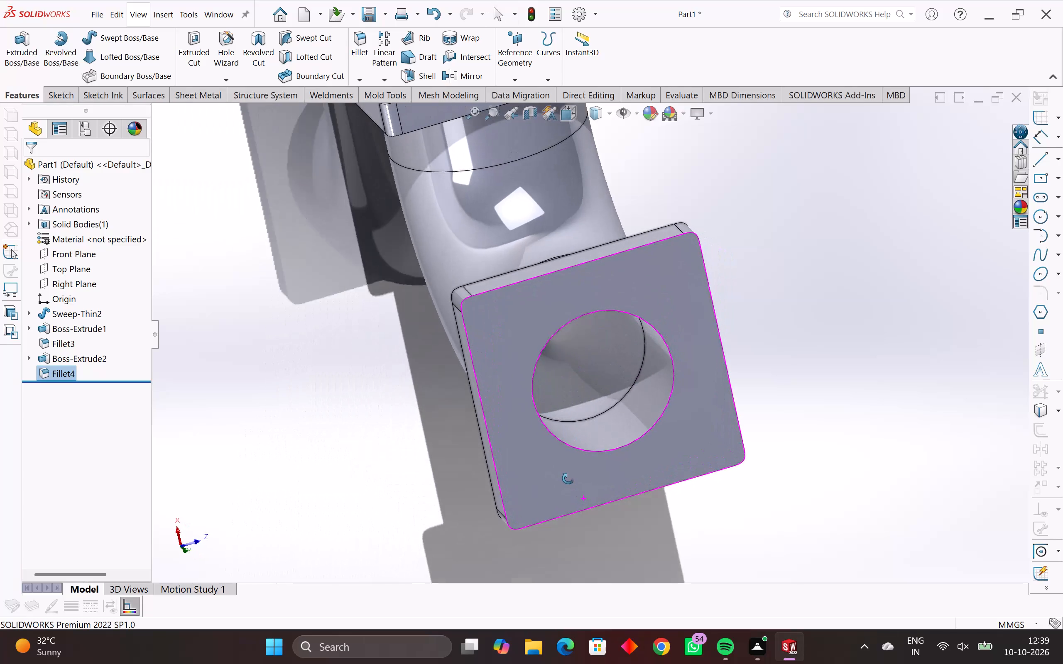
Sketch a center rectangle about 266 by 288 mm on the second flange's outer face, centred on the bore, as construction geometry.
left_click(565, 476)
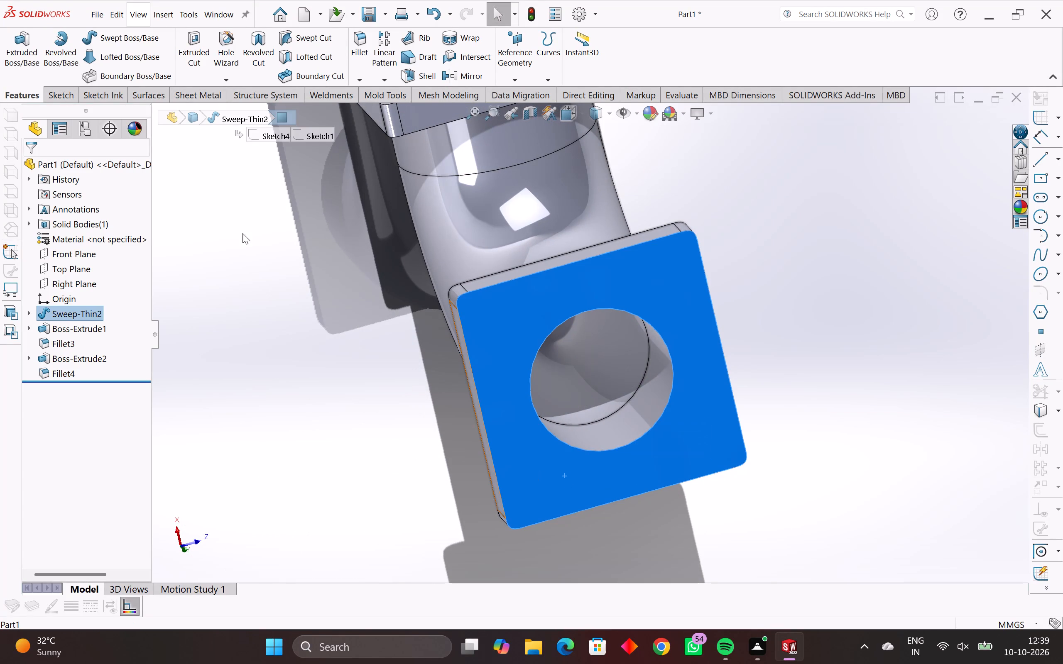
left_click(70, 94)
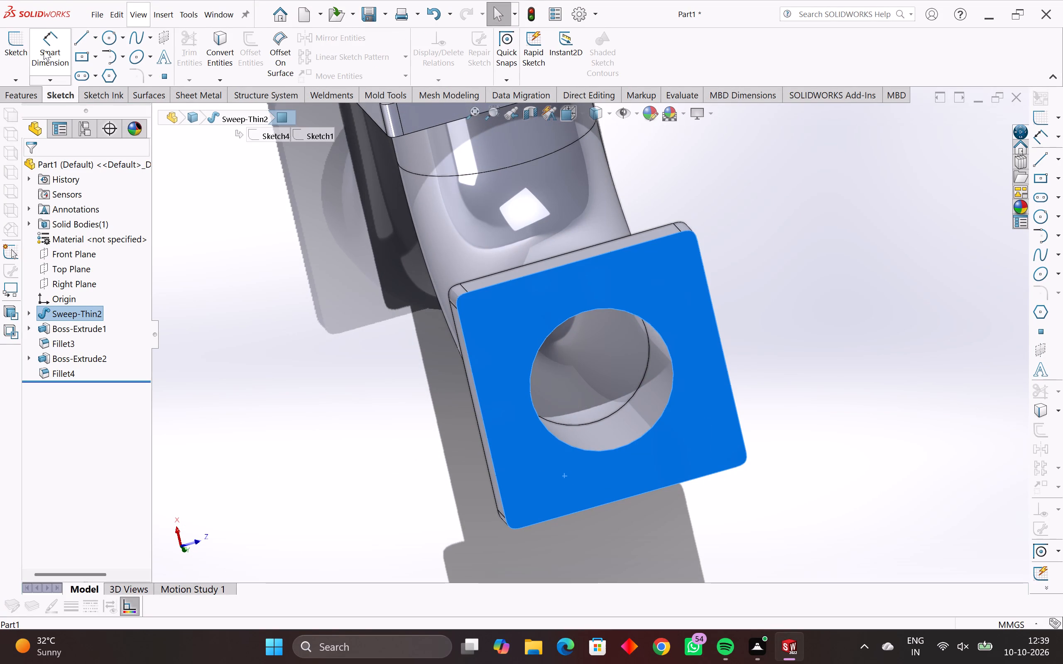
left_click(19, 44)
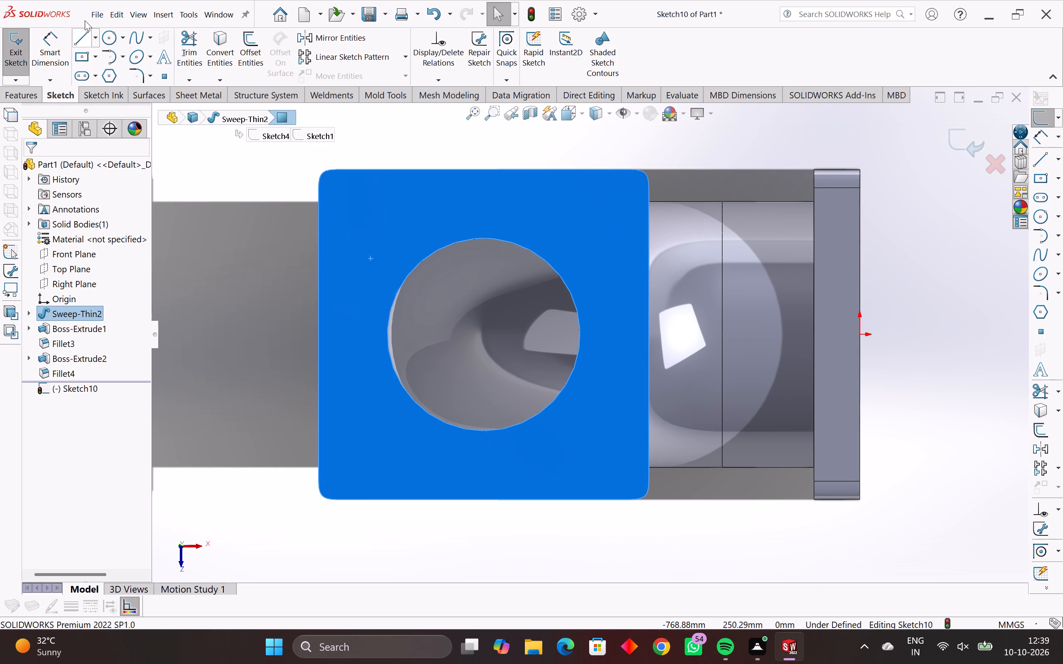
left_click(81, 61)
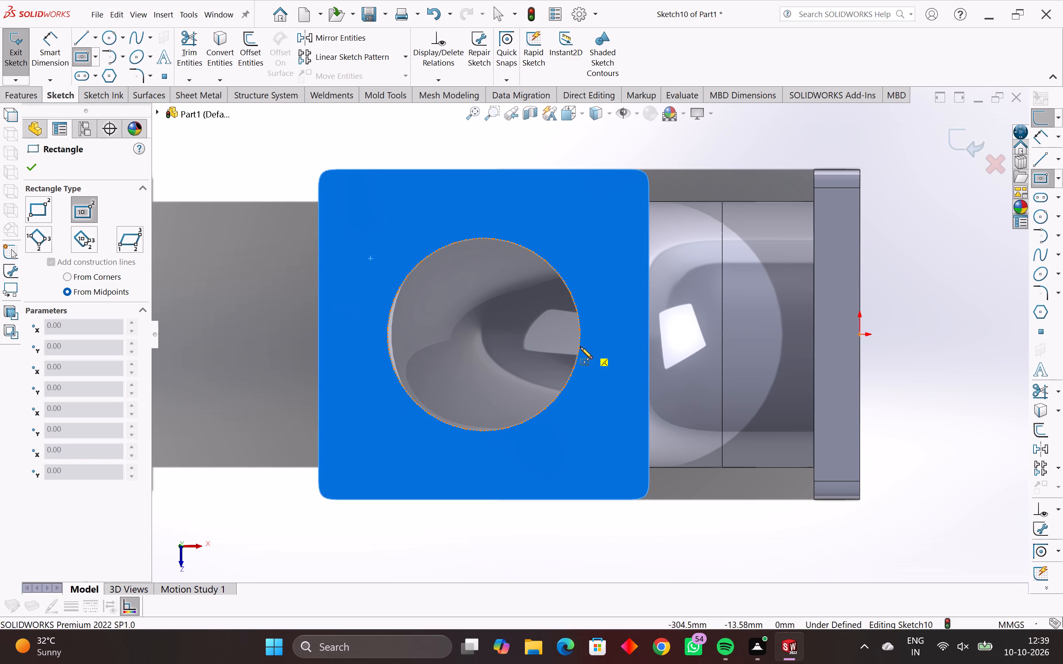
key("Escape")
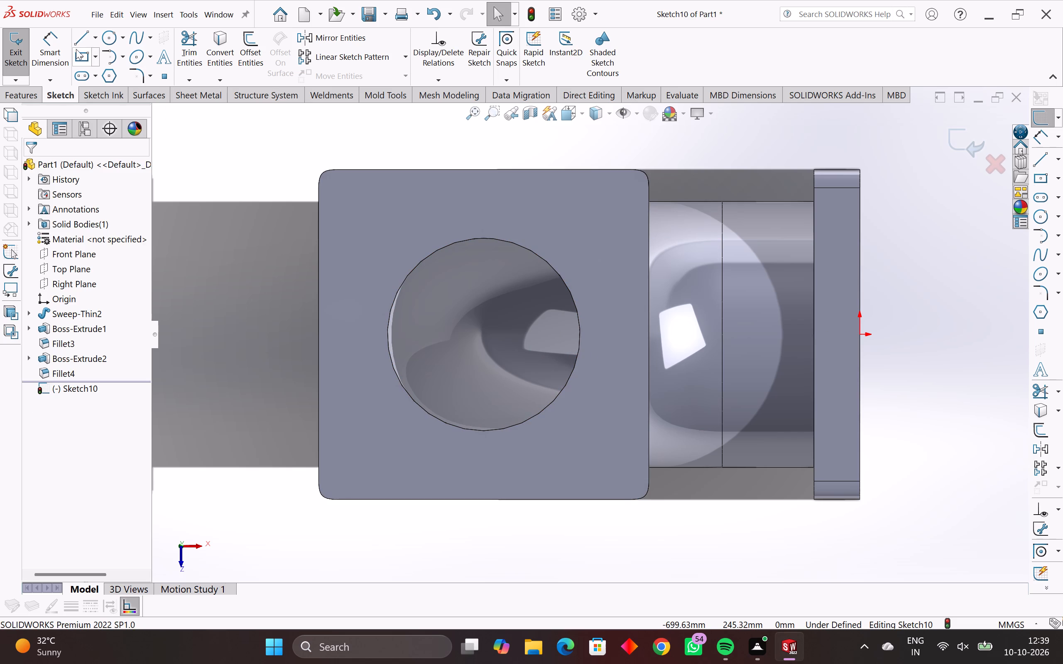
left_click(81, 60)
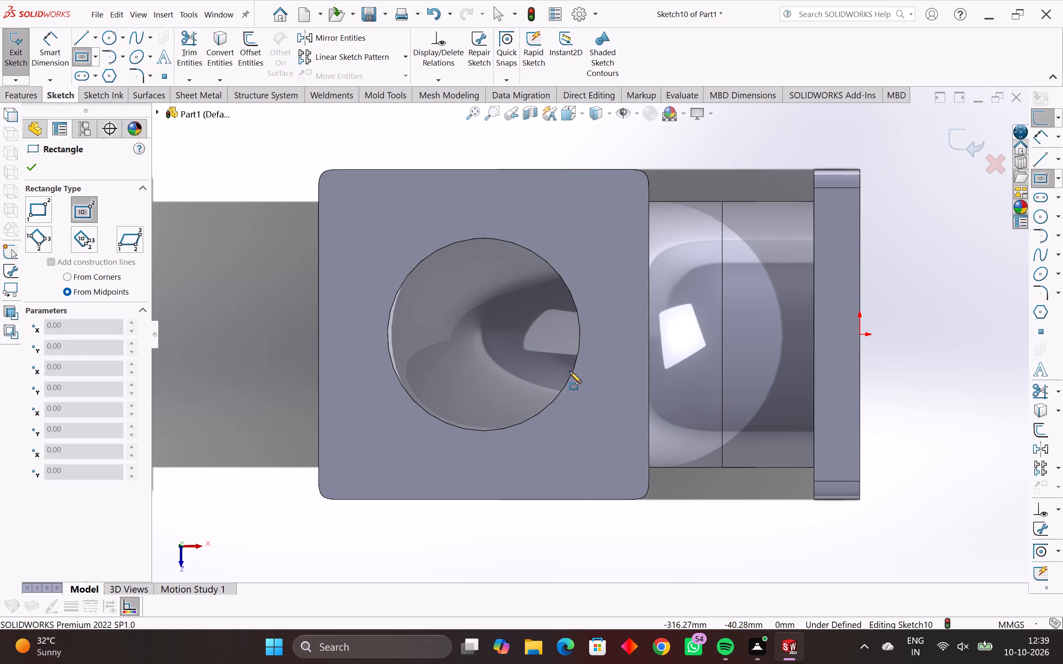
left_click(484, 335)
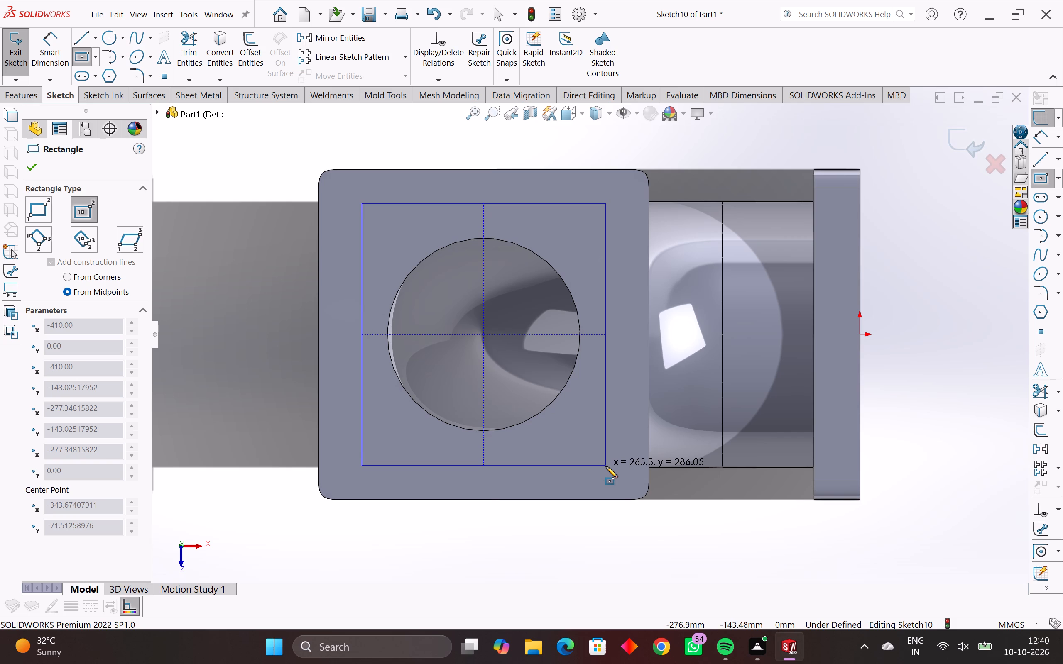
left_click(606, 466)
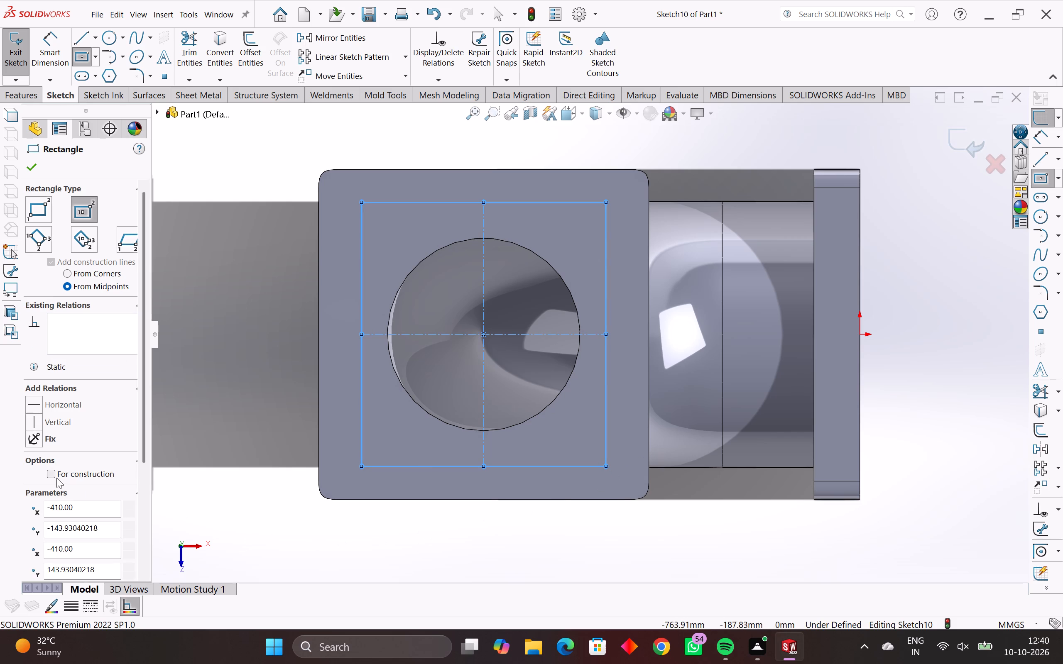
left_click(47, 473)
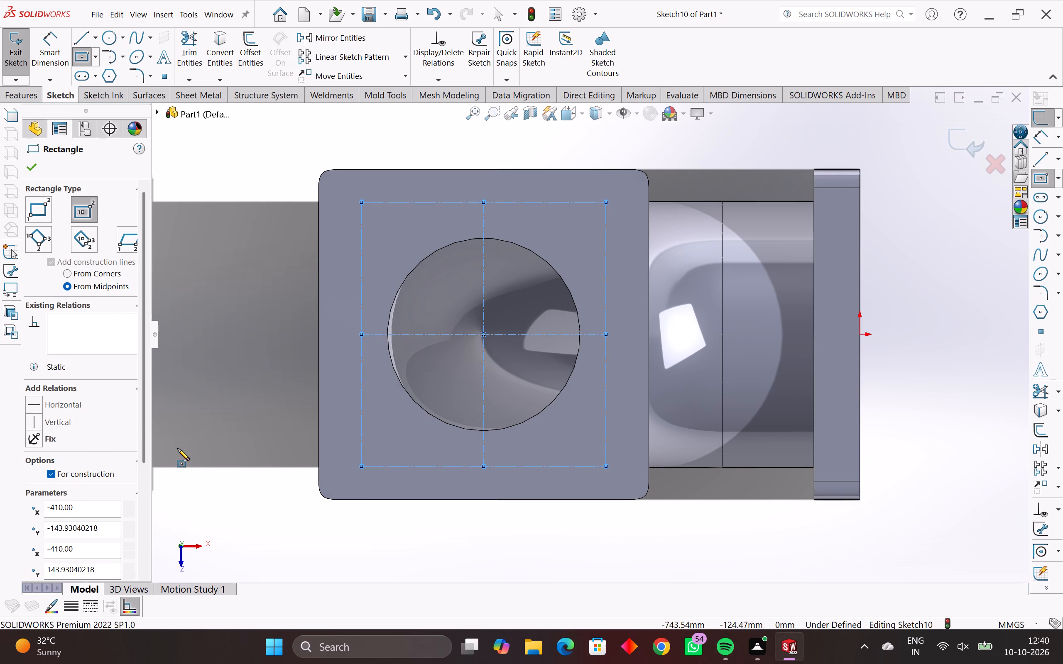
key("Return")
left_click(32, 168)
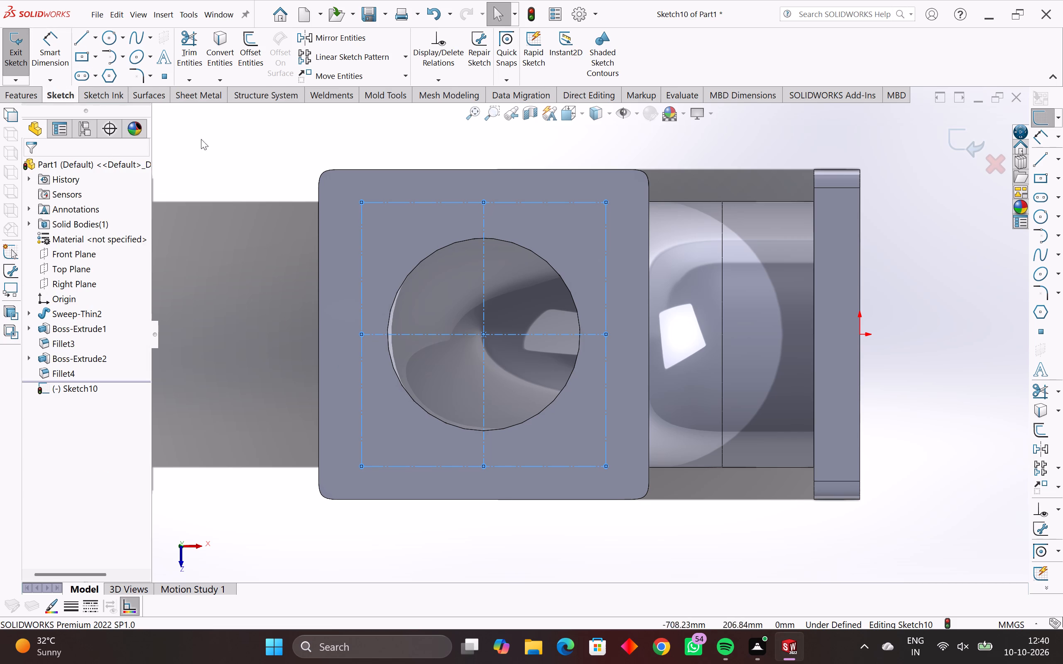
Draw a circle of radius 30 mm centred on the construction rectangle's upper-left corner.
left_click(103, 33)
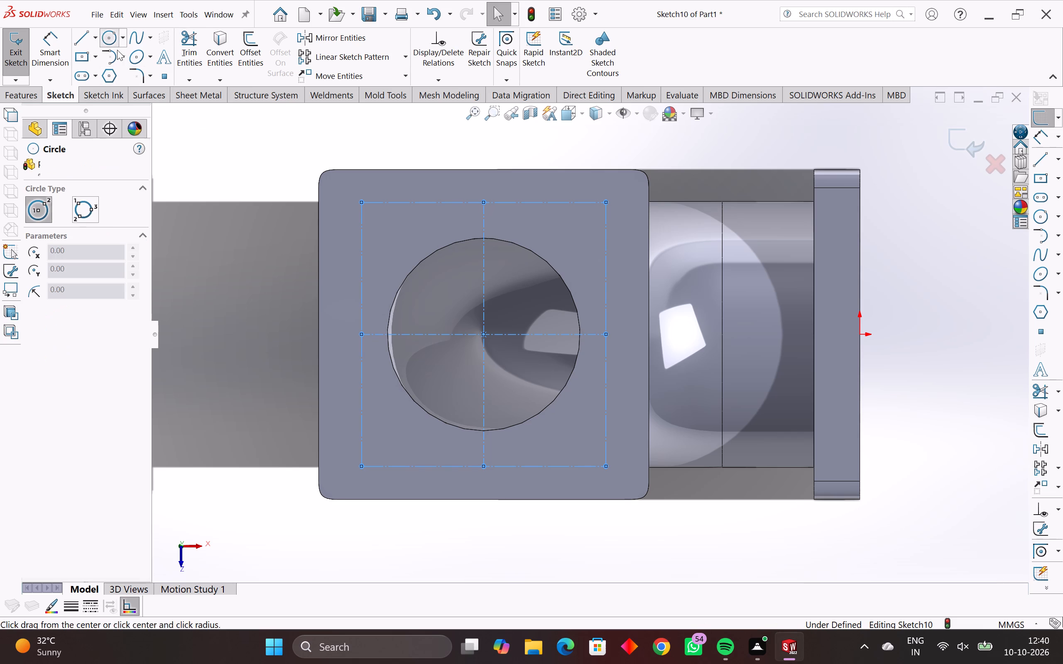
left_click(361, 201)
left_click(378, 225)
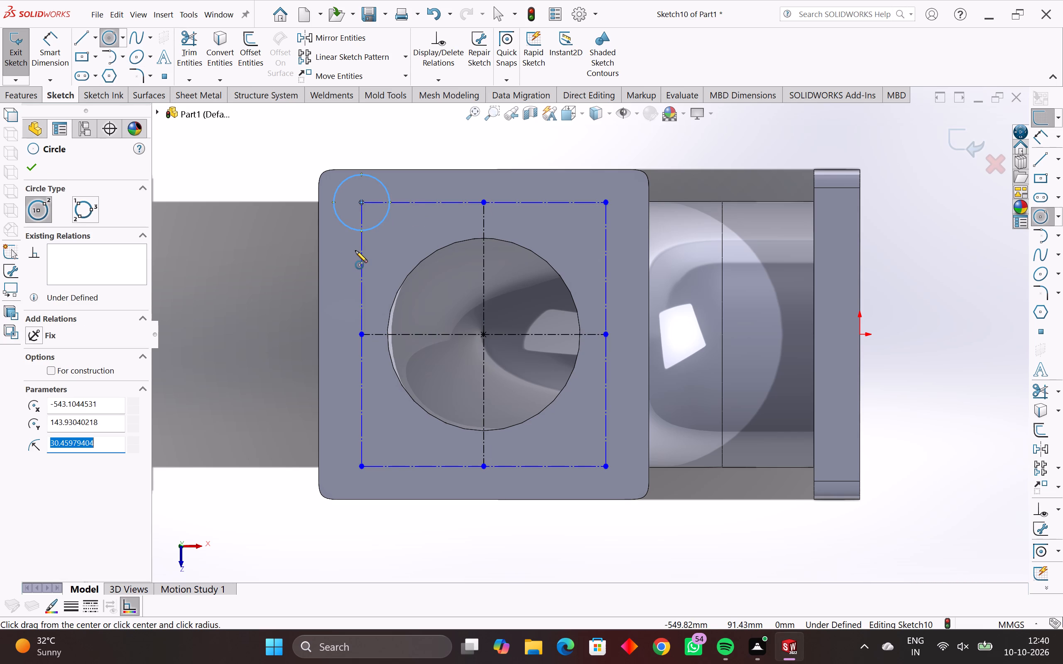
type("30")
key("Return")
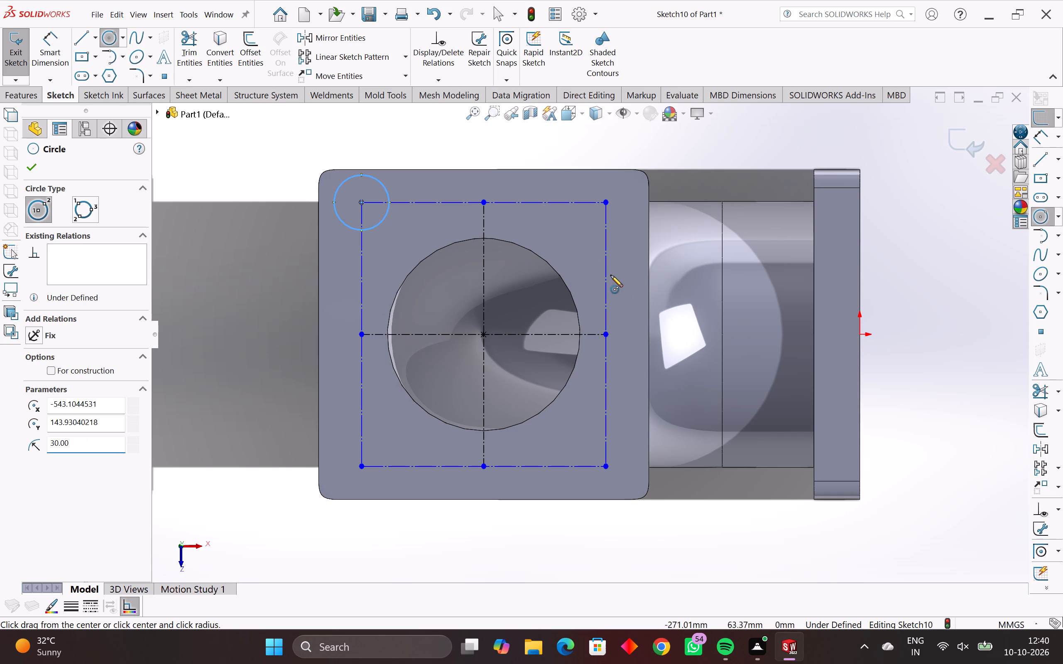
Dimension the construction rectangle's height and width to 260 mm each.
left_click(53, 53)
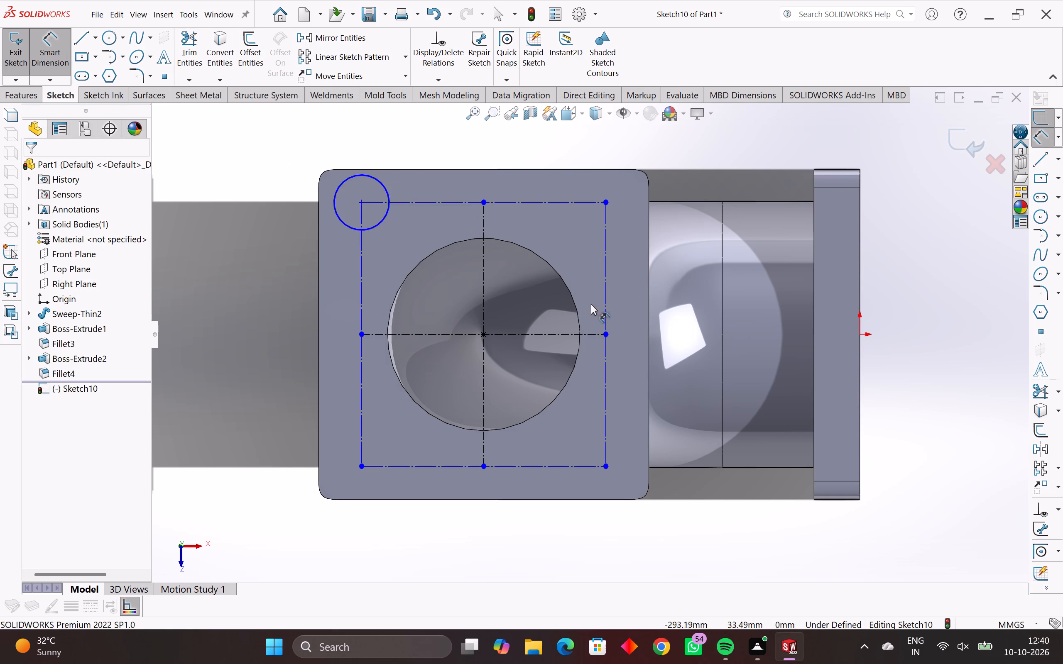
left_click(605, 295)
left_click(703, 310)
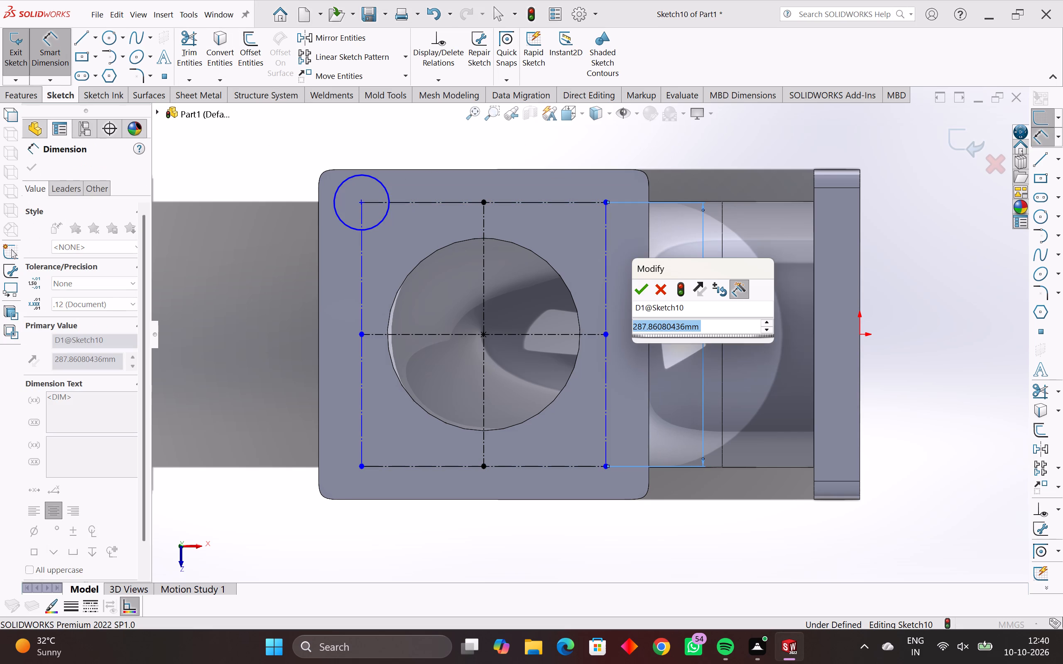
type("260")
key("Return")
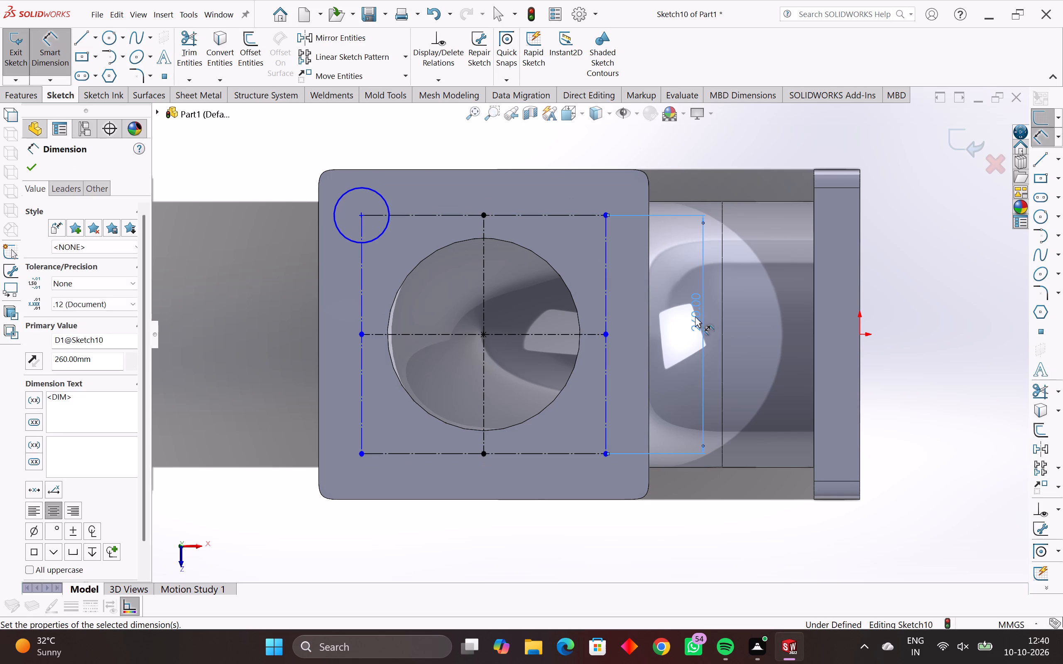
left_click(521, 455)
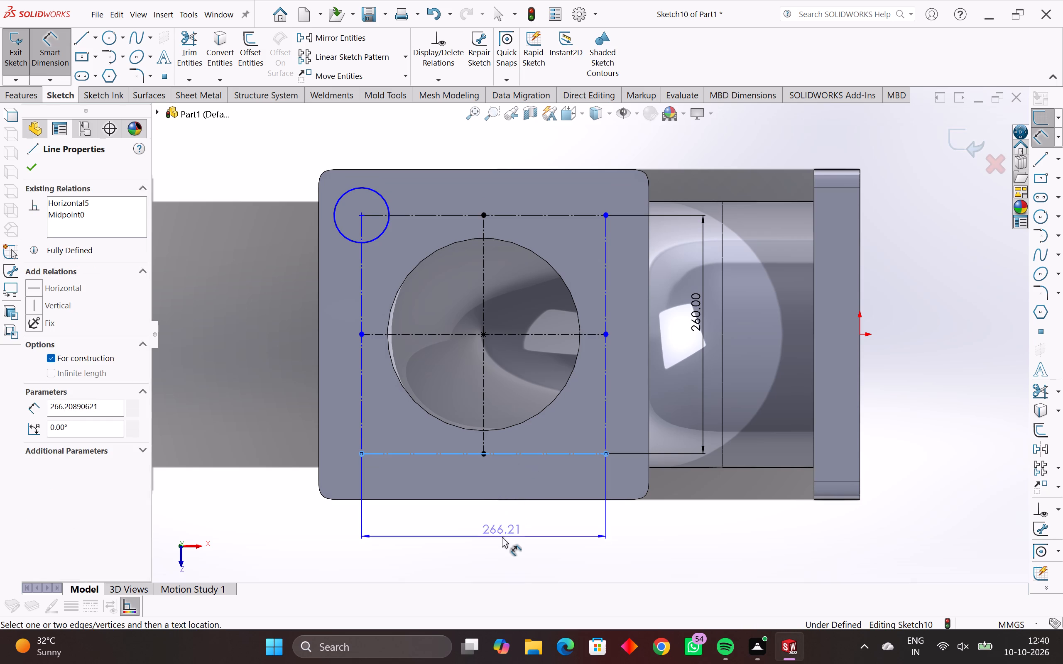
left_click(501, 544)
type("260")
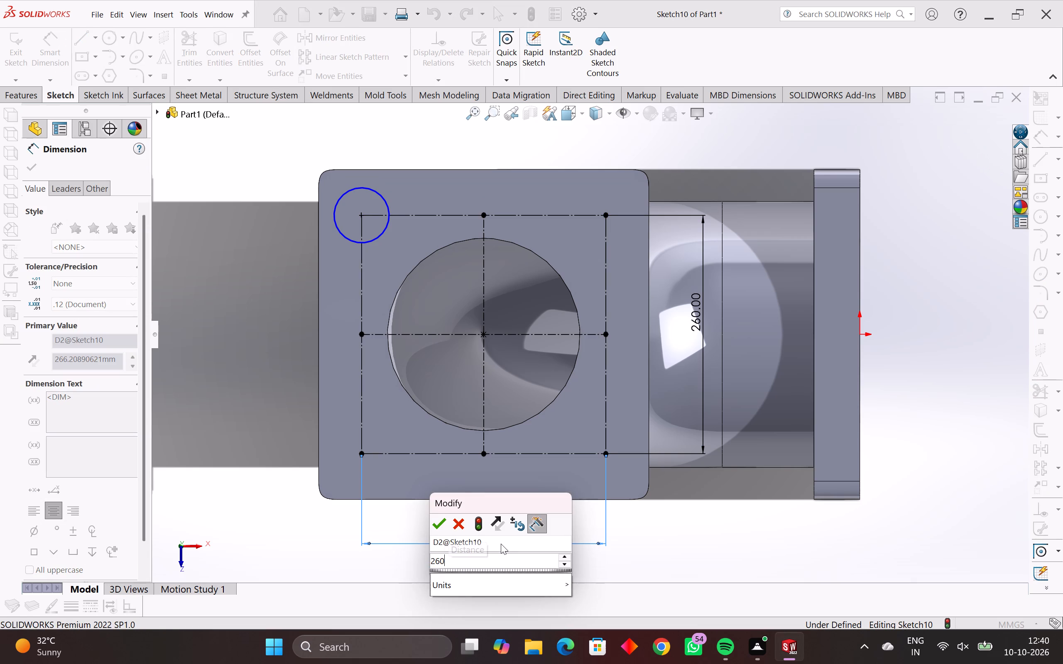
key("Return")
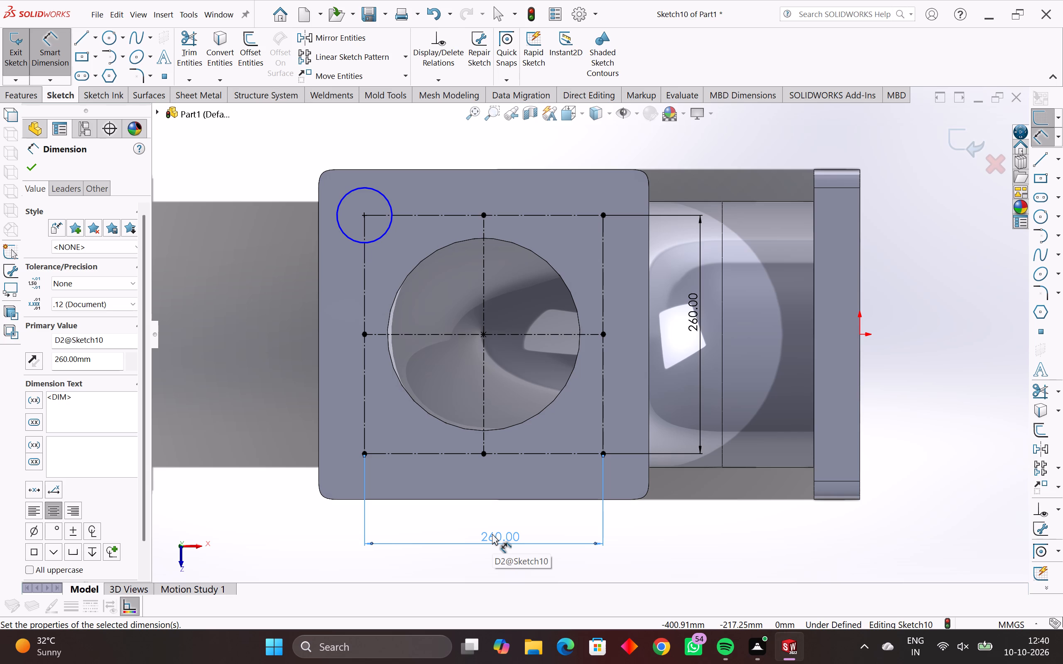
Draw circles of radius 30 mm centred on the remaining three corners of the construction rectangle.
left_click(109, 41)
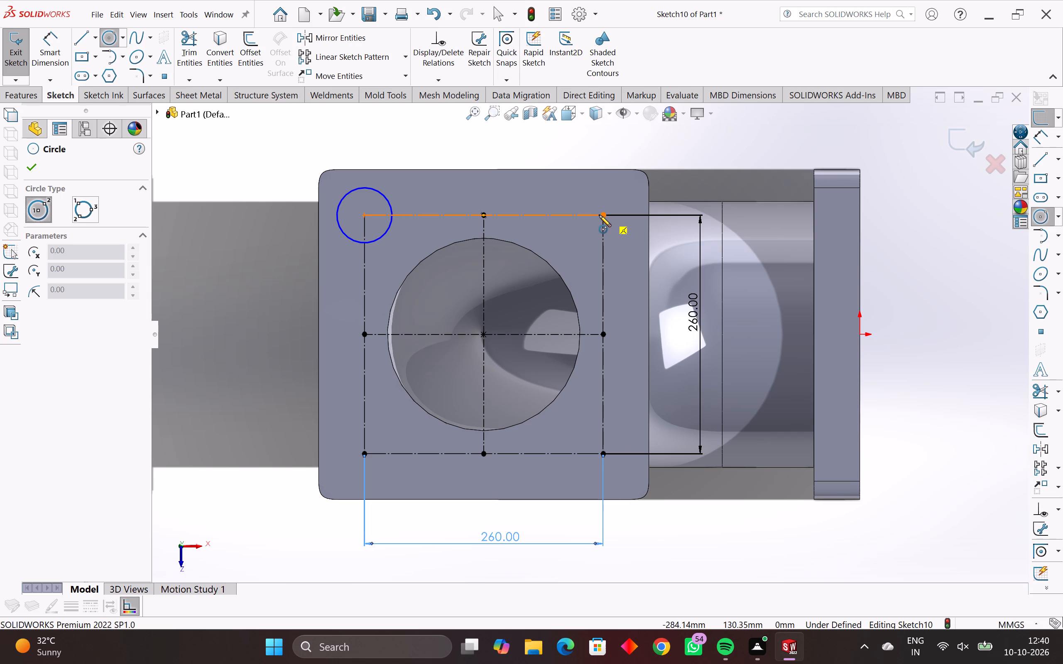
left_click(605, 215)
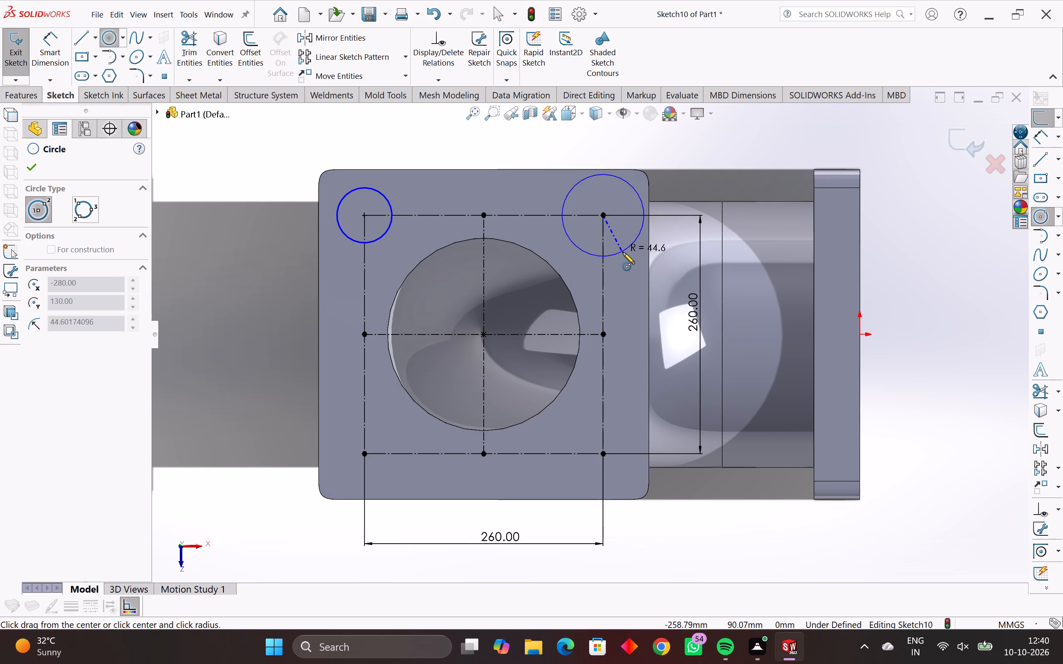
left_click(619, 244)
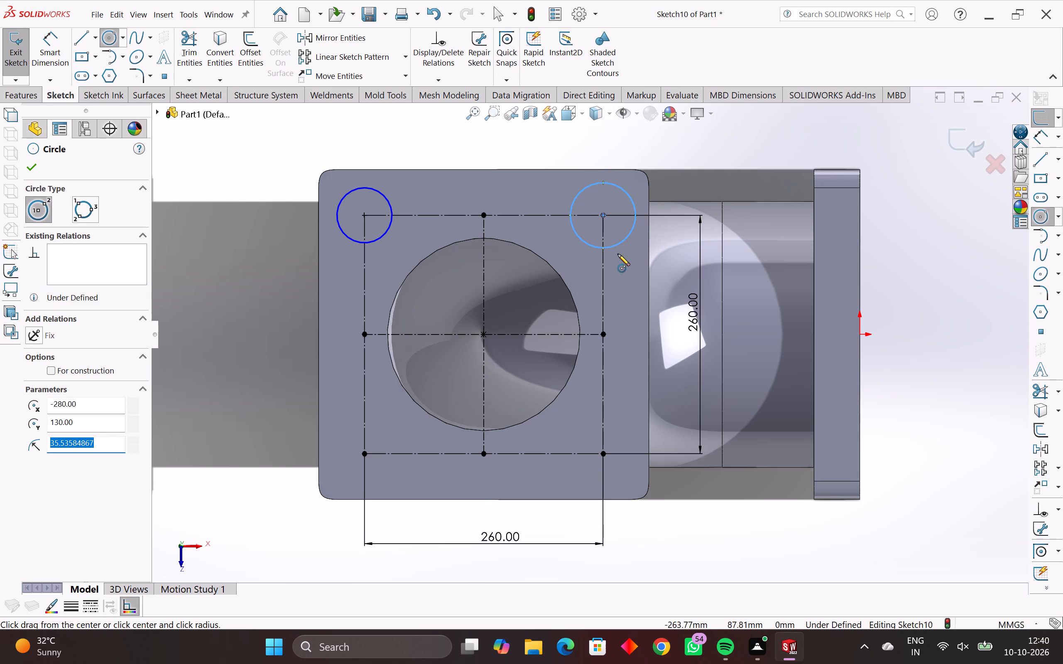
type("30")
key("Return")
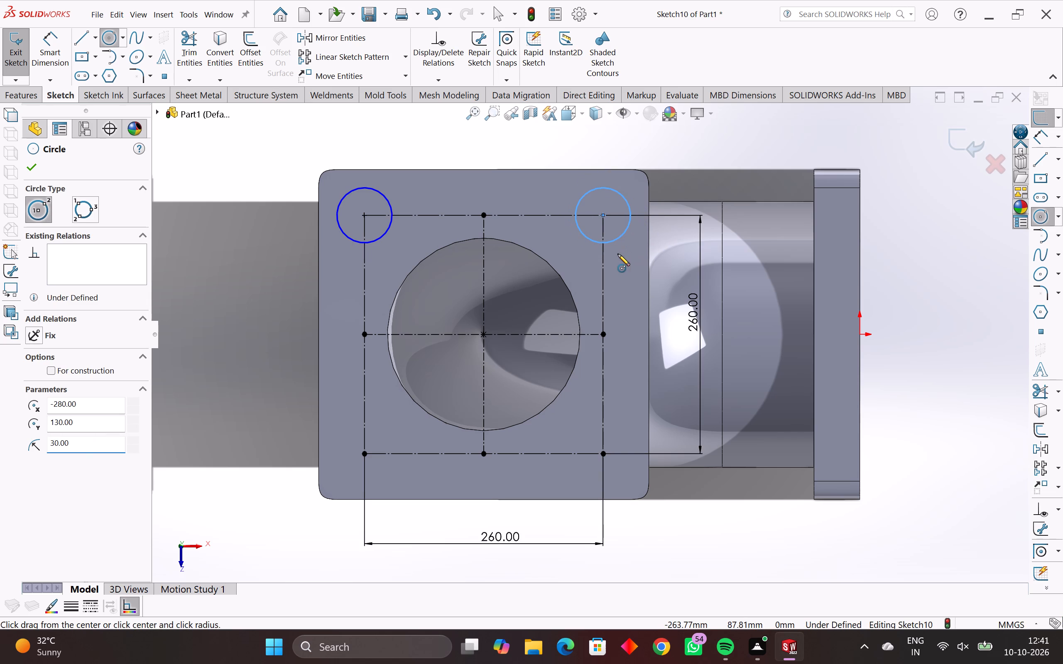
left_click(364, 453)
left_click(378, 470)
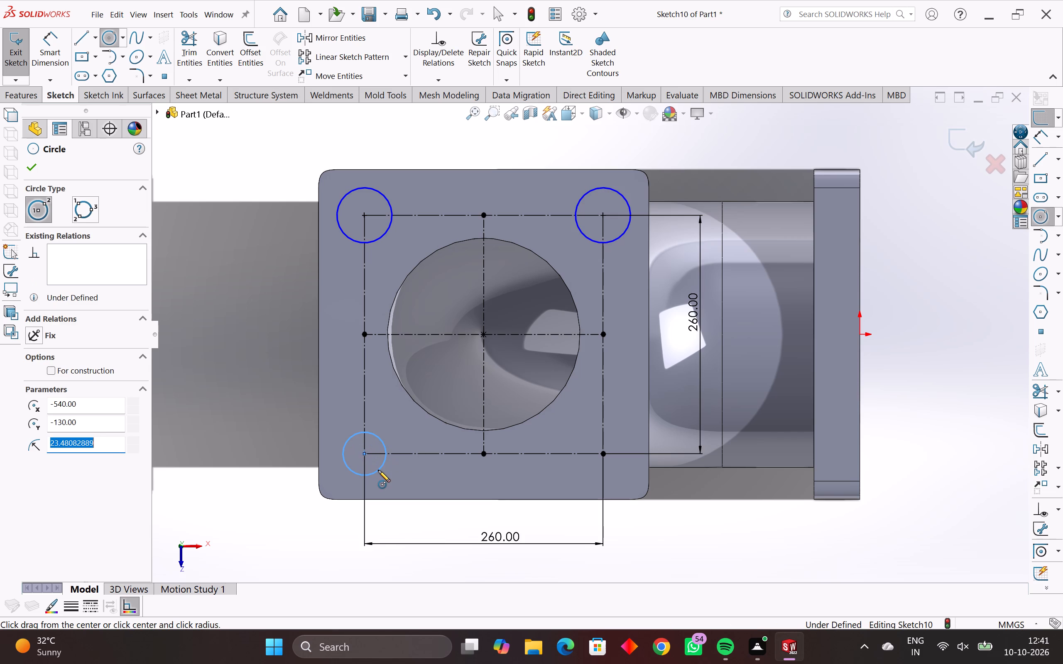
type("30")
key("Return")
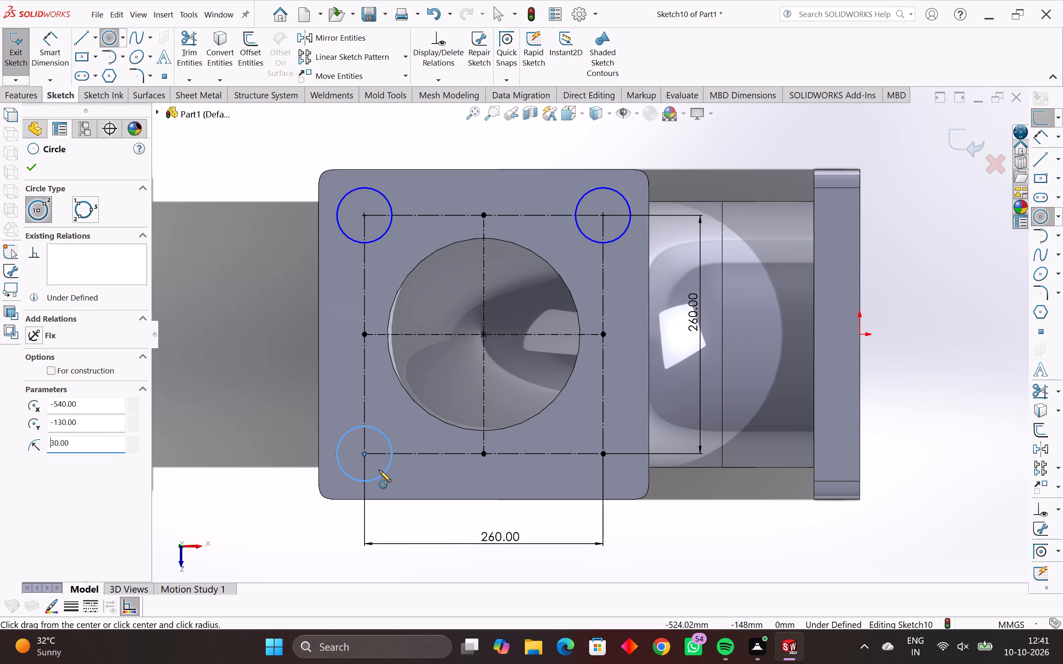
left_click(602, 454)
left_click(618, 485)
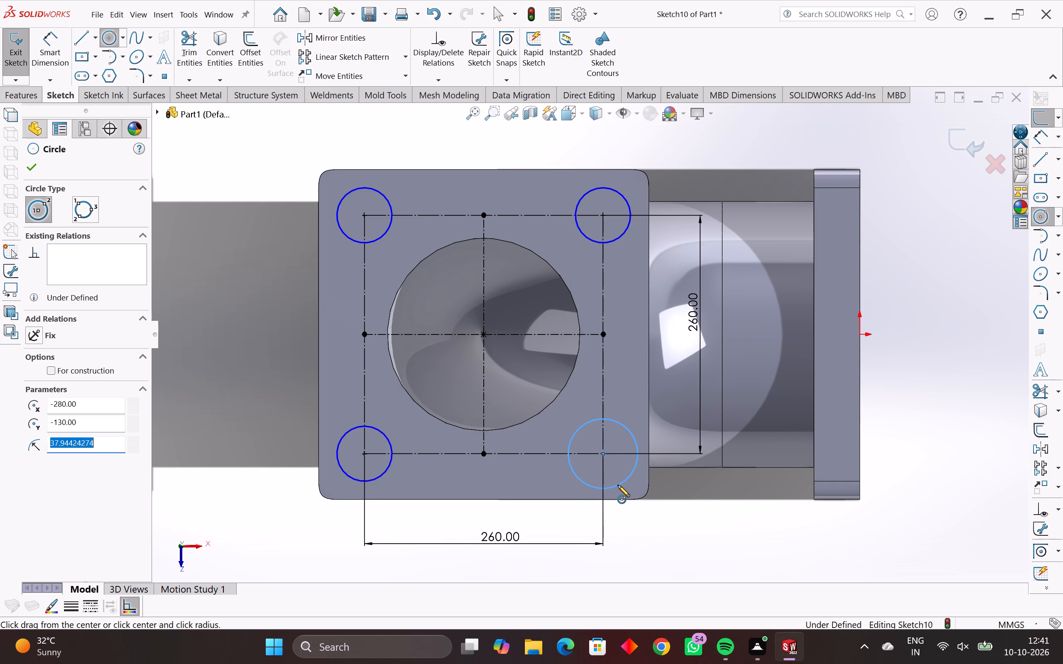
type("30")
key("Return")
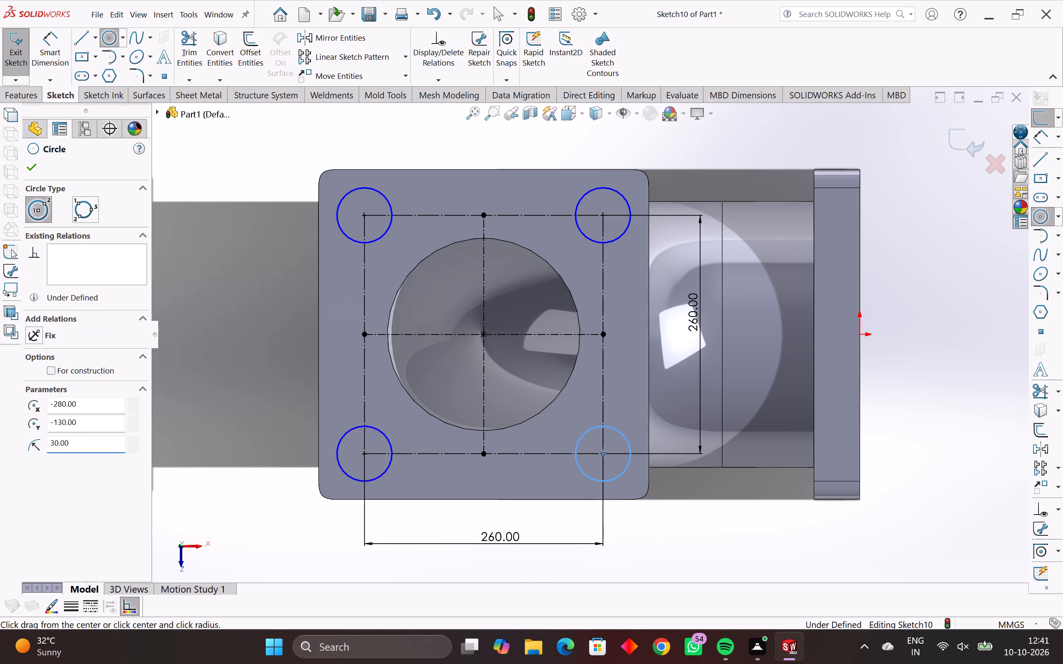
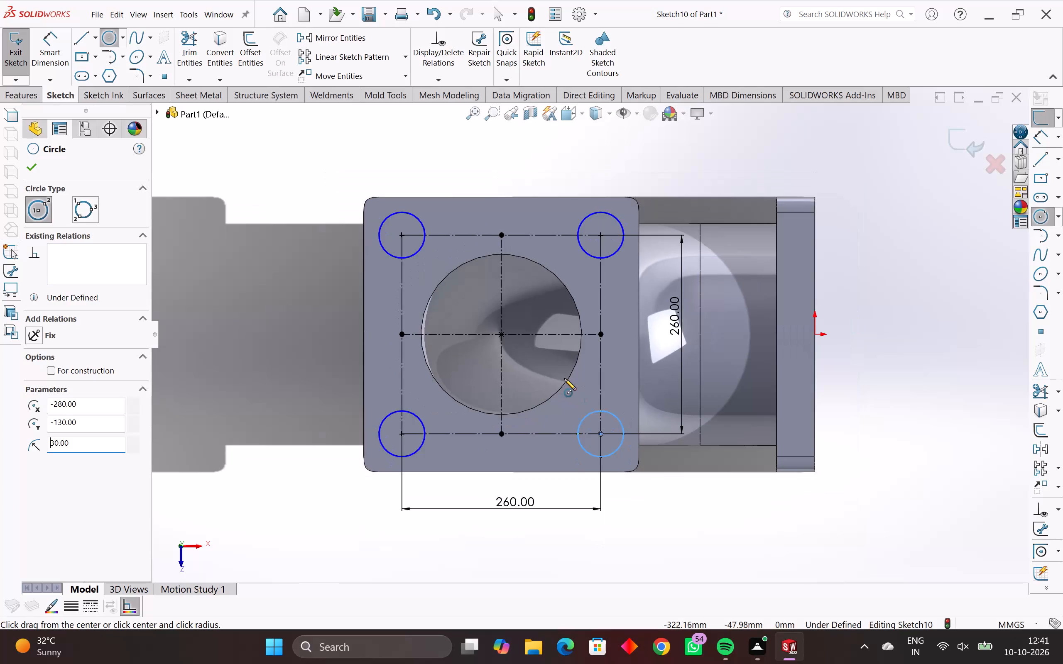
Undo the three circles on the other corners of the 260 mm construction rectangle, keeping only the upper-left circle, and leave the Circle command.
middle_click_drag(564, 378, 633, 400)
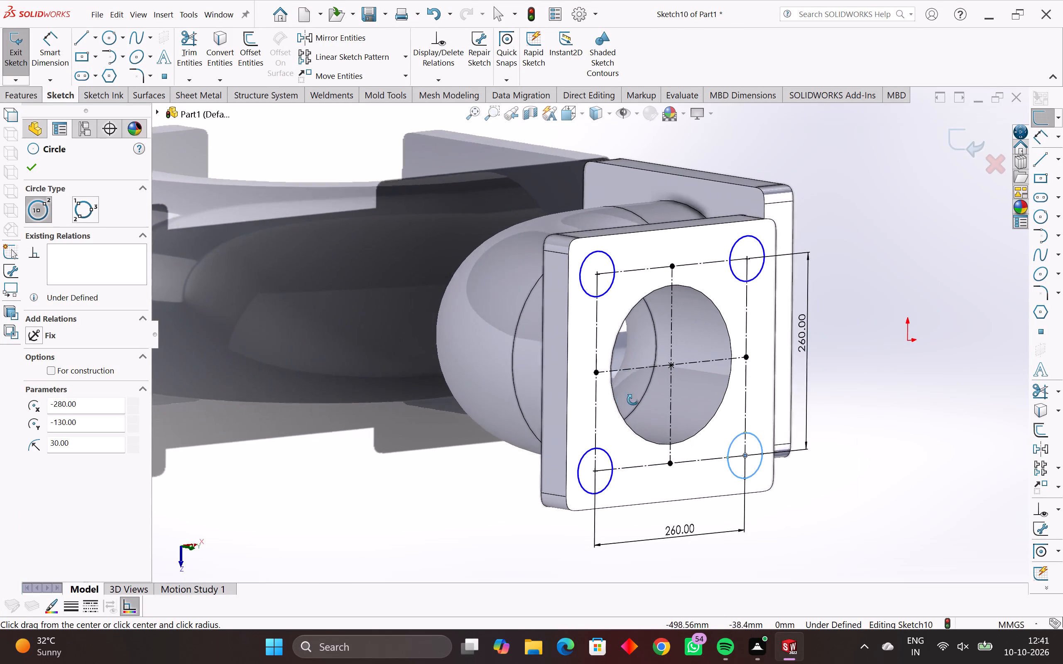
middle_click_drag(633, 400, 686, 386)
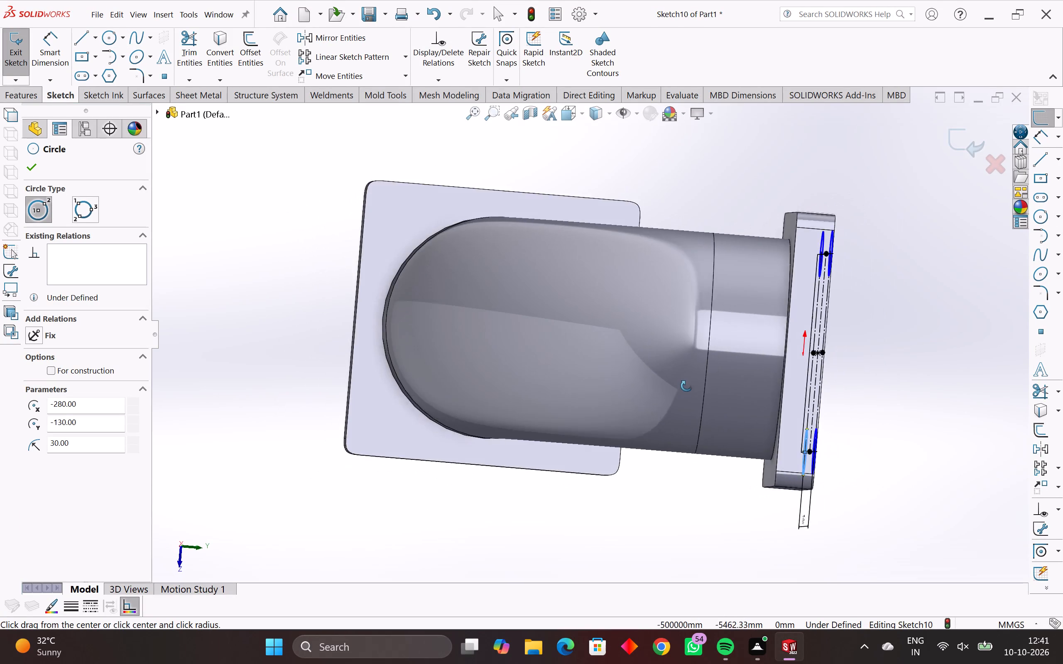
middle_click_drag(686, 386, 720, 415)
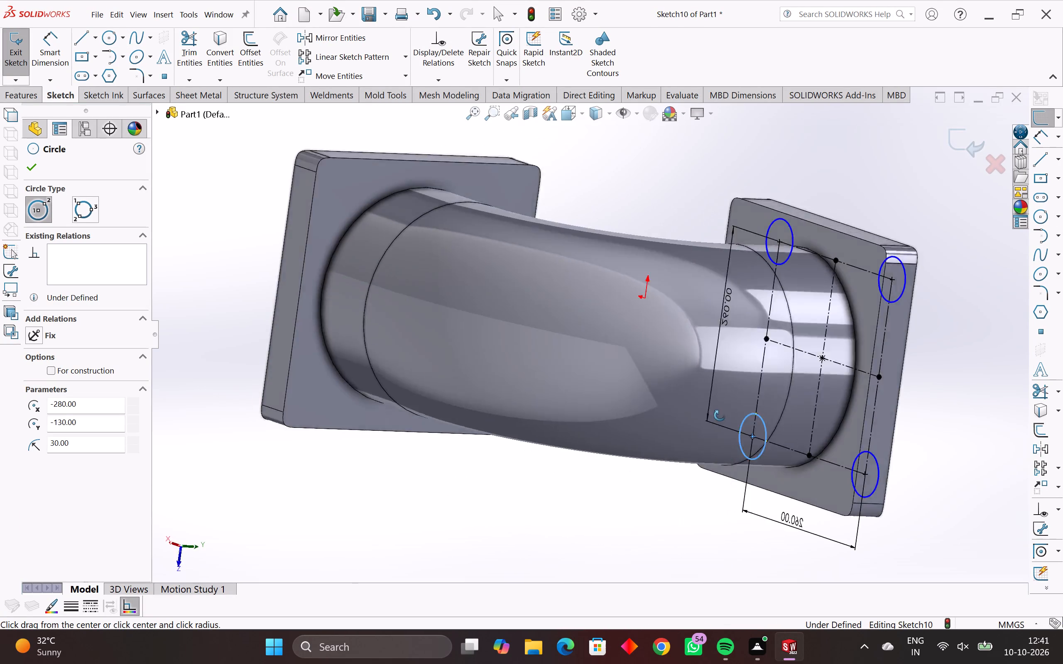
middle_click_drag(720, 415, 607, 418)
middle_click(568, 428)
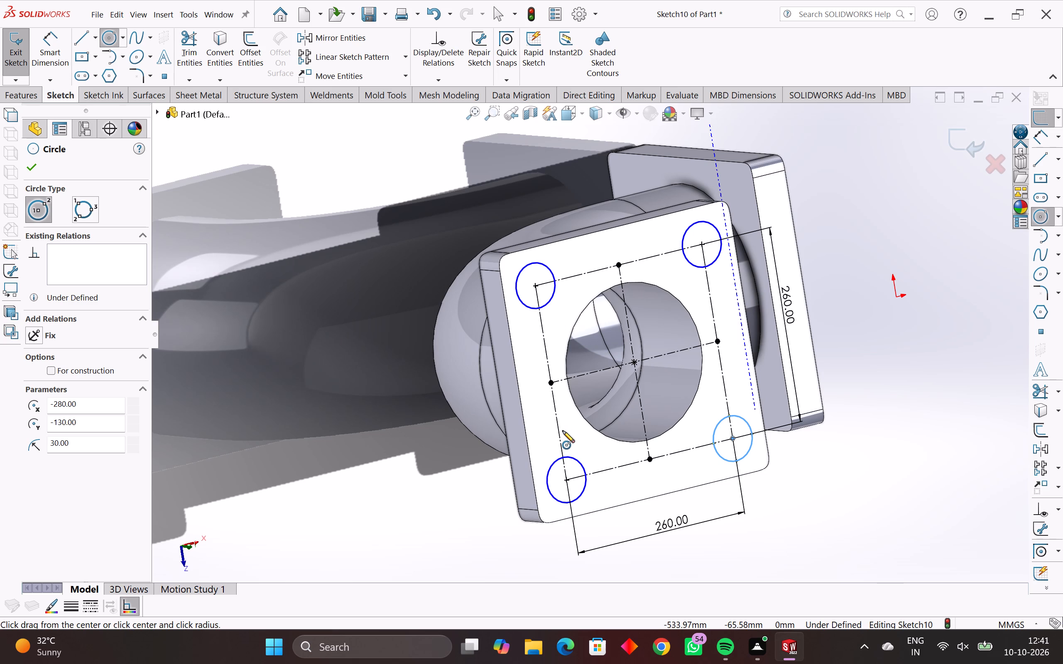
key("ctrl+z")
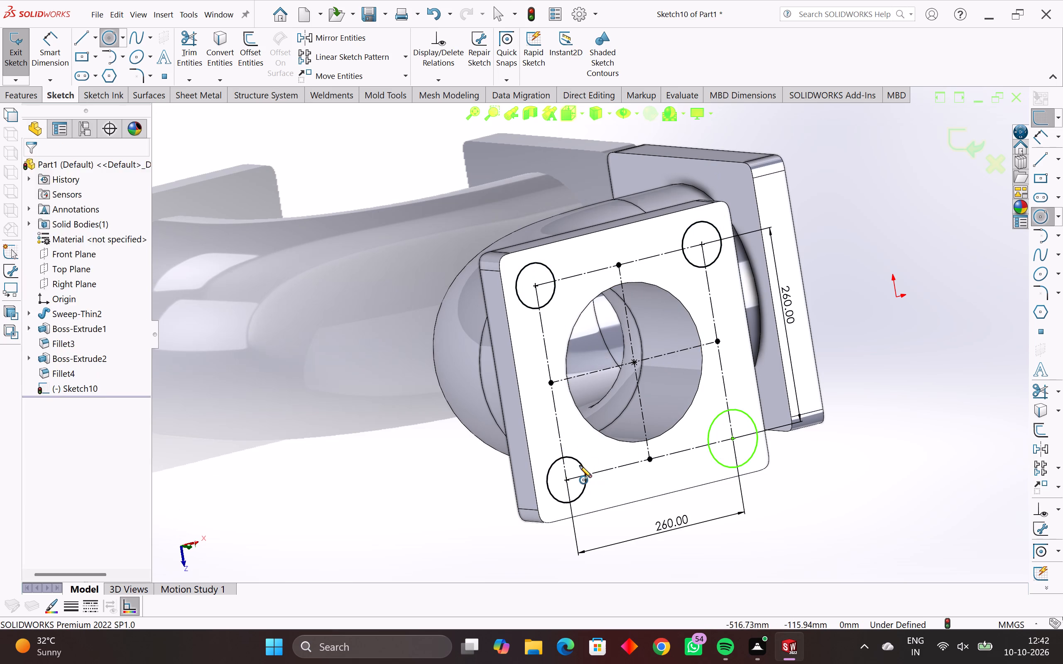
key("ctrl+z")
key("ctrl+z")
key("ctrl+z")
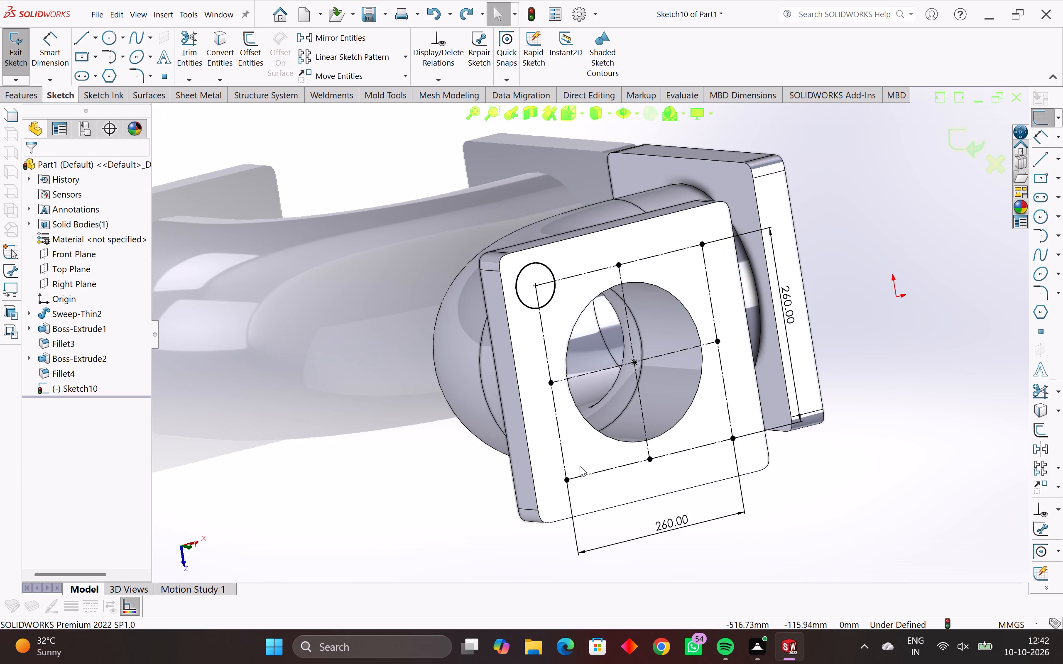
key("Escape")
key("Escape")
Fully define the corner circle and the construction rectangle together, calculating the missing relations and dimensions for the selected entities.
scroll(580, 464, "down", 1)
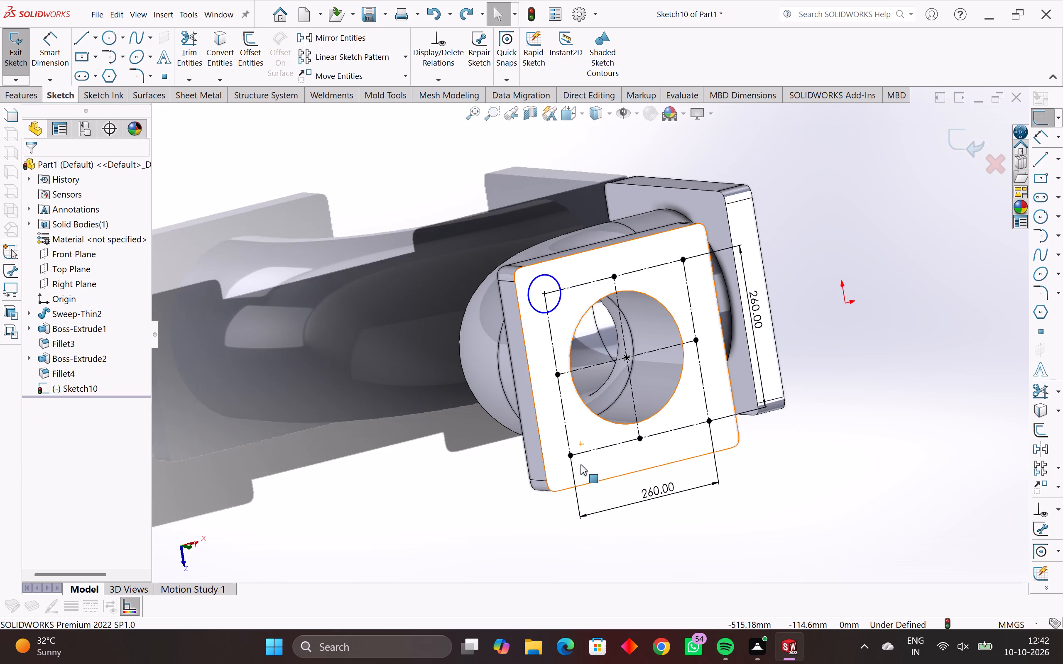
middle_click_drag(580, 464, 532, 488)
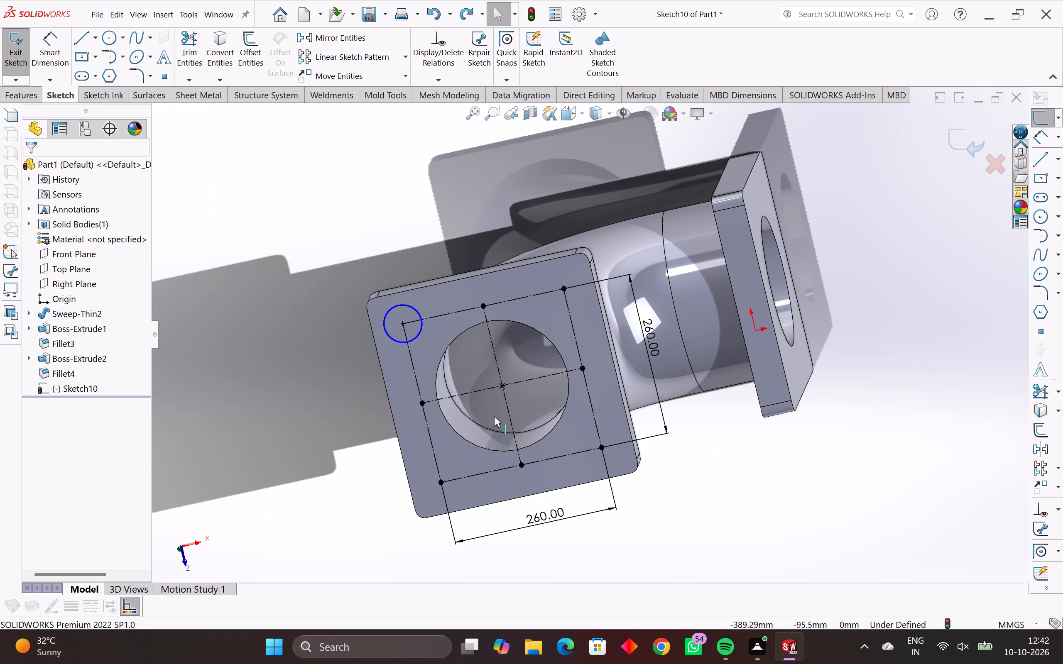
scroll(409, 339, "up", 3)
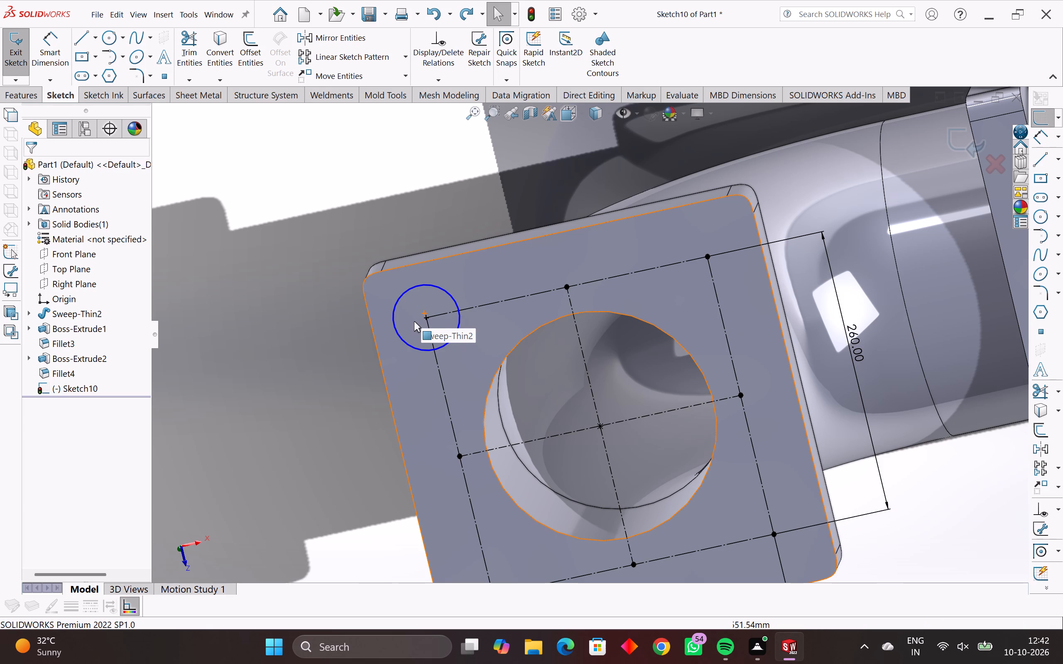
scroll(414, 321, "down", 1)
middle_click_drag(414, 321, 455, 334)
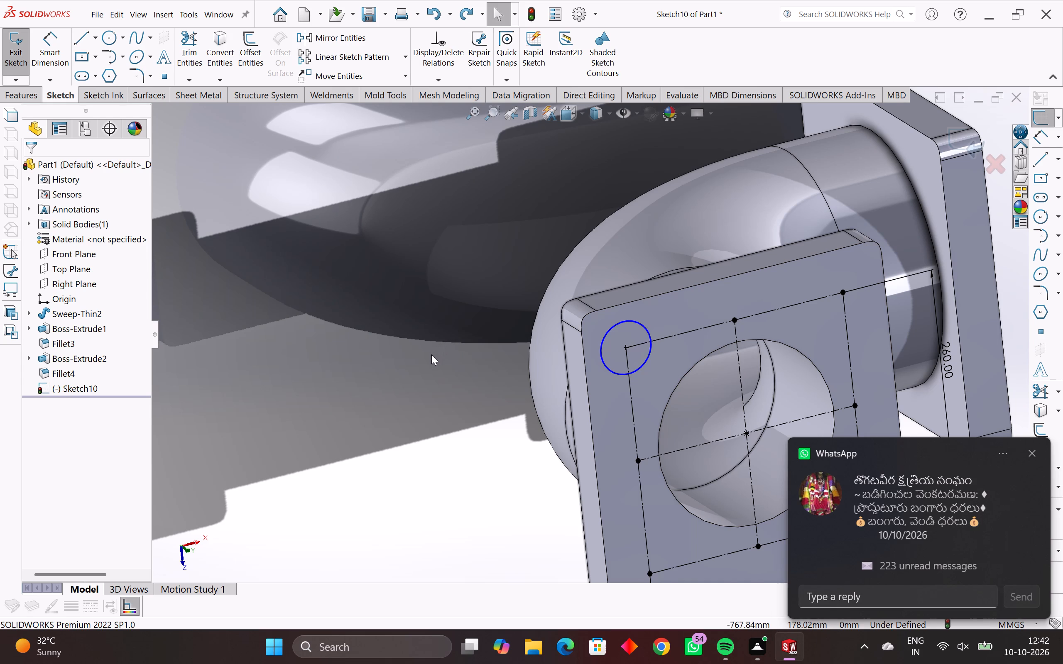
scroll(431, 354, "down", 2)
left_click_drag(914, 186, 594, 433)
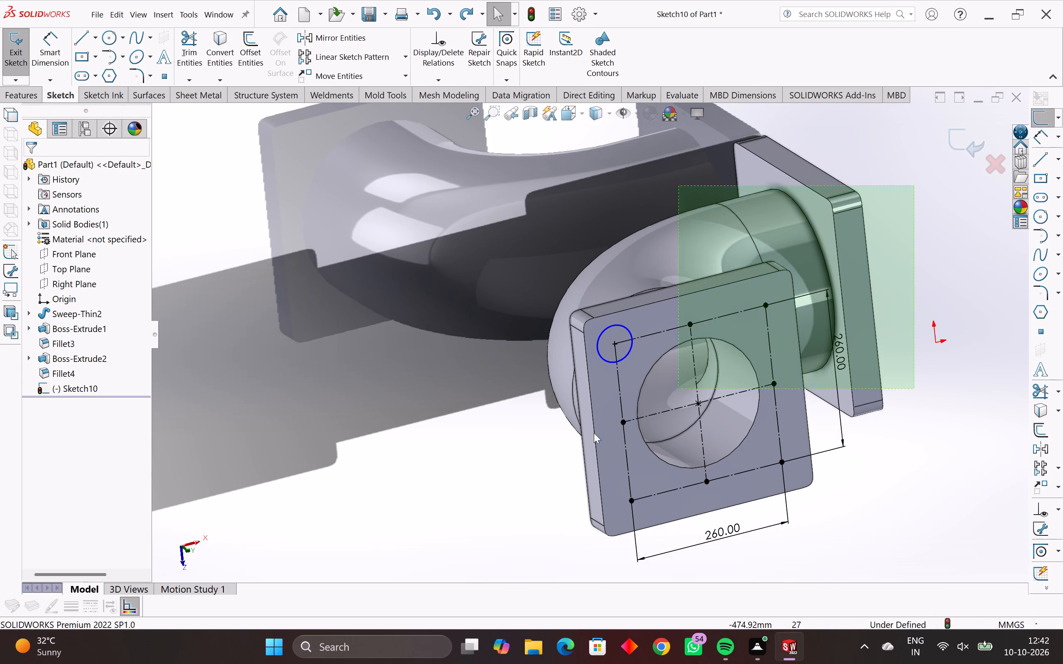
left_click_drag(594, 433, 495, 555)
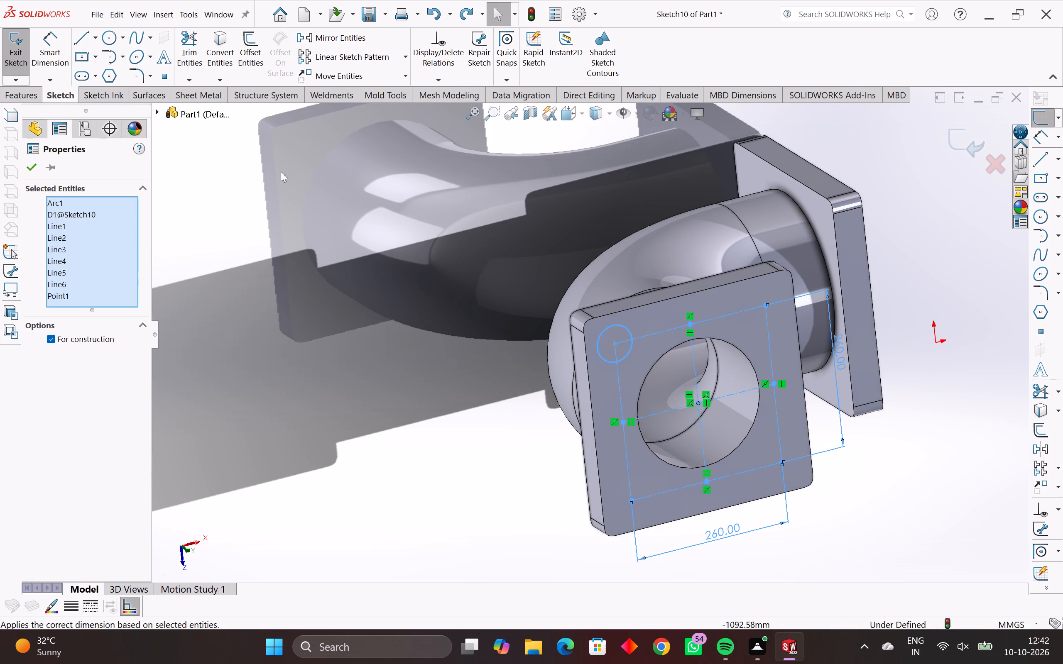
left_click(445, 85)
left_click(445, 135)
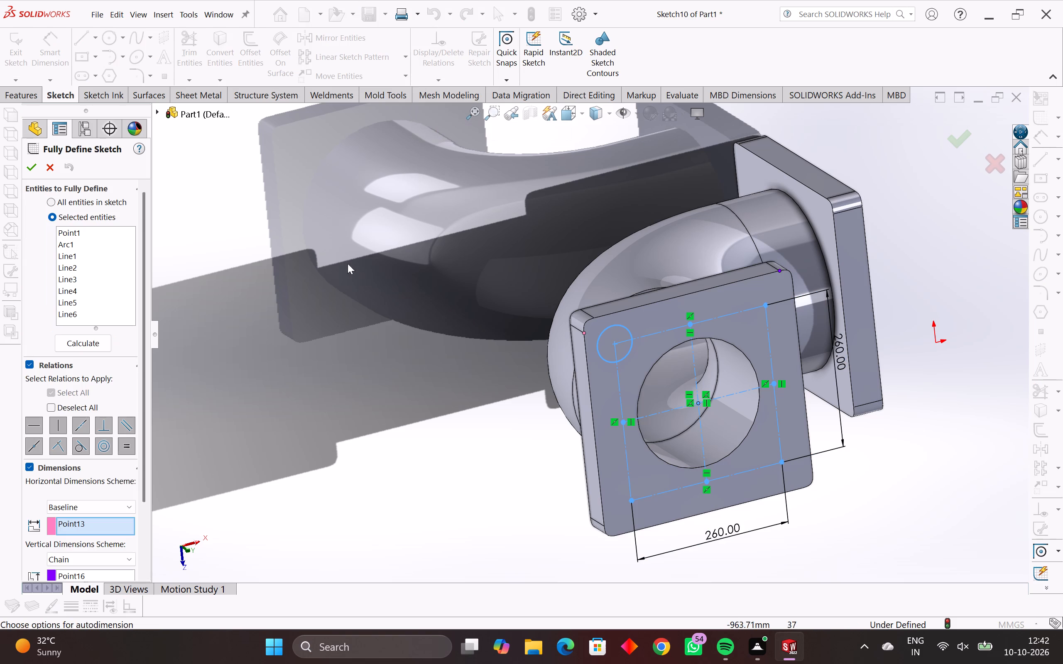
left_click(97, 338)
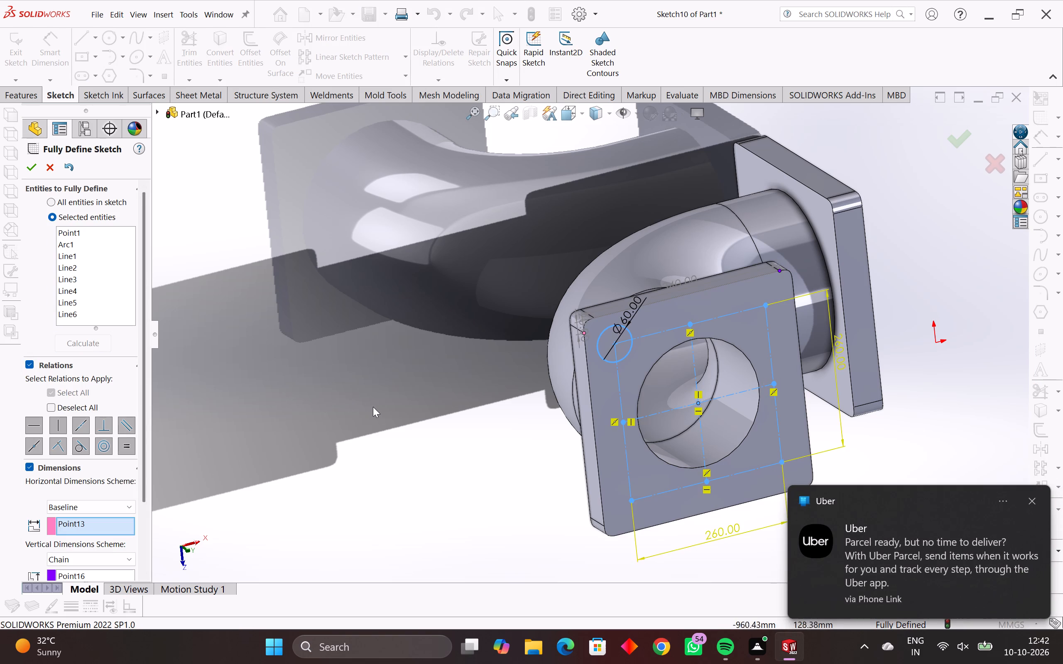
middle_click_drag(308, 436, 324, 457)
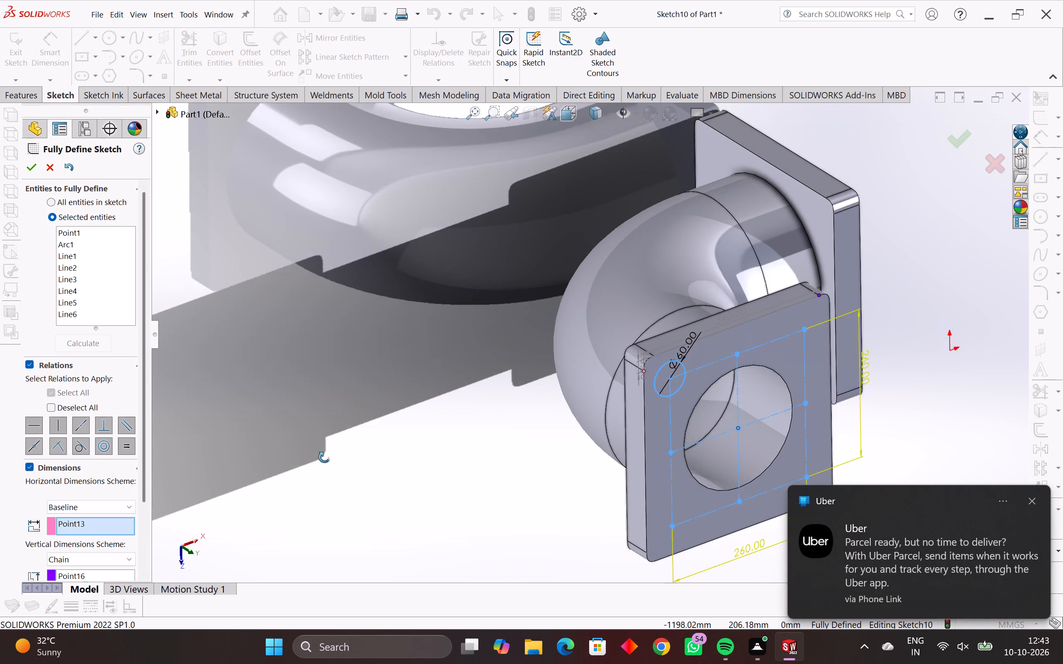
middle_click_drag(324, 457, 325, 458)
scroll(325, 458, "down", 2)
middle_click_drag(366, 451, 347, 432)
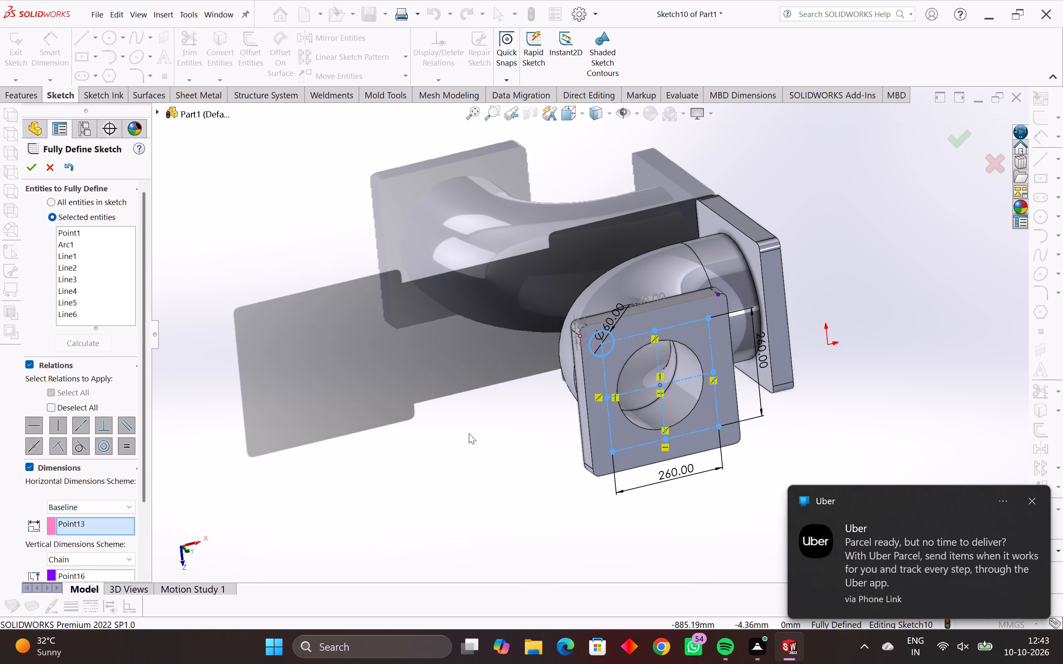
left_click(29, 166)
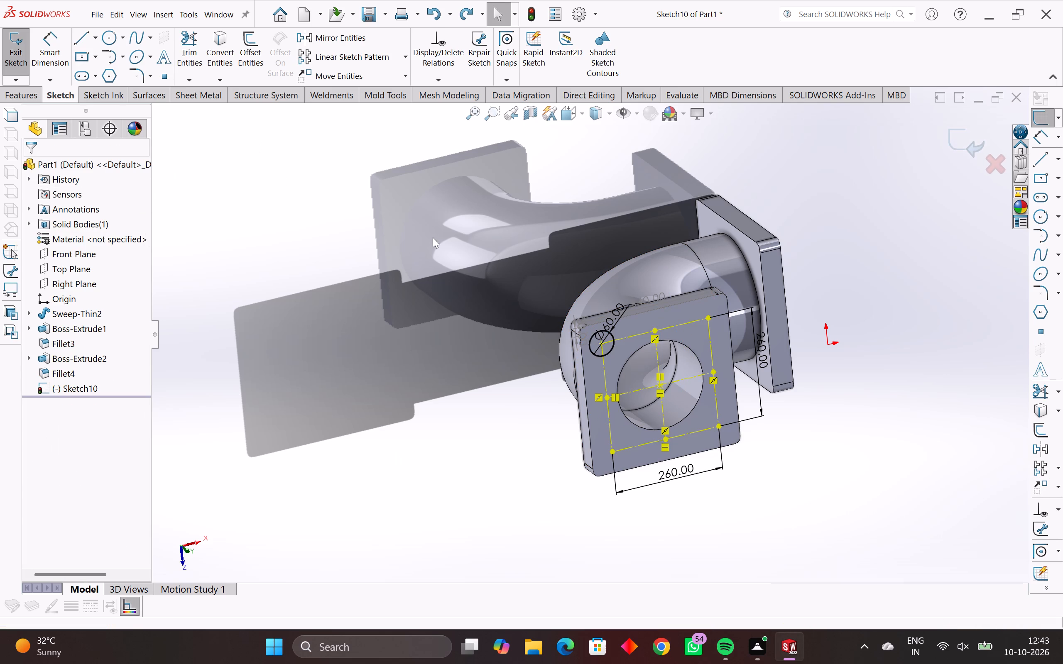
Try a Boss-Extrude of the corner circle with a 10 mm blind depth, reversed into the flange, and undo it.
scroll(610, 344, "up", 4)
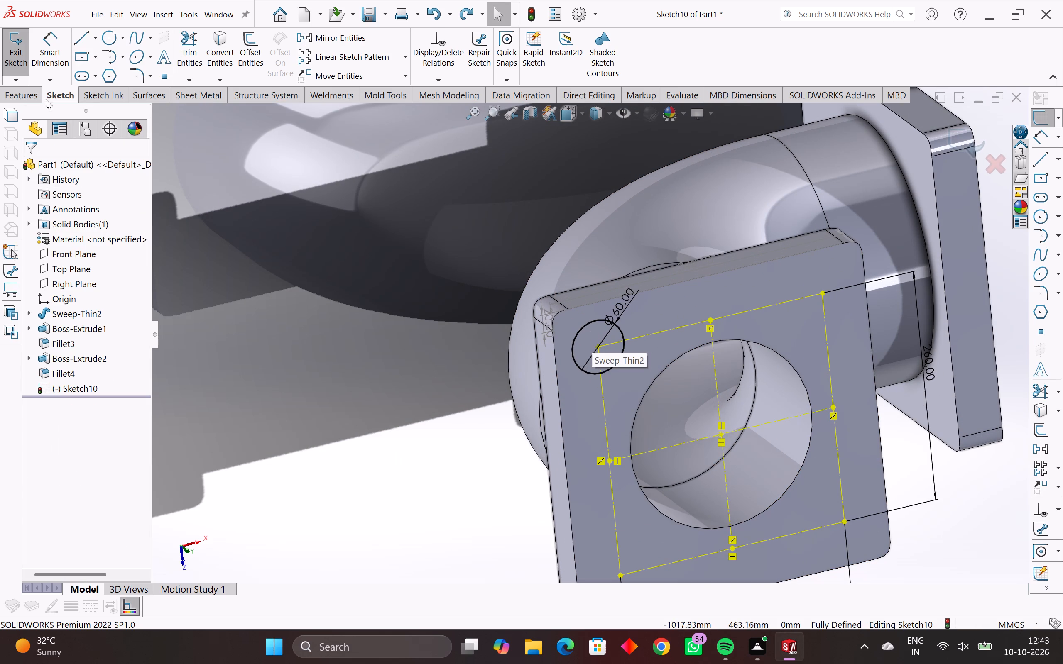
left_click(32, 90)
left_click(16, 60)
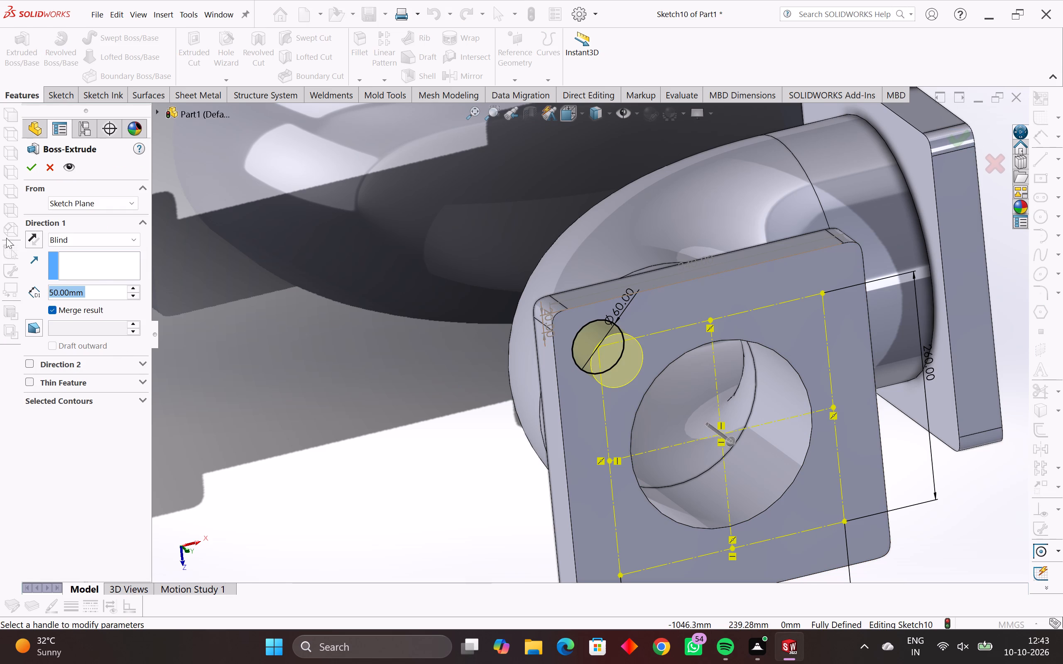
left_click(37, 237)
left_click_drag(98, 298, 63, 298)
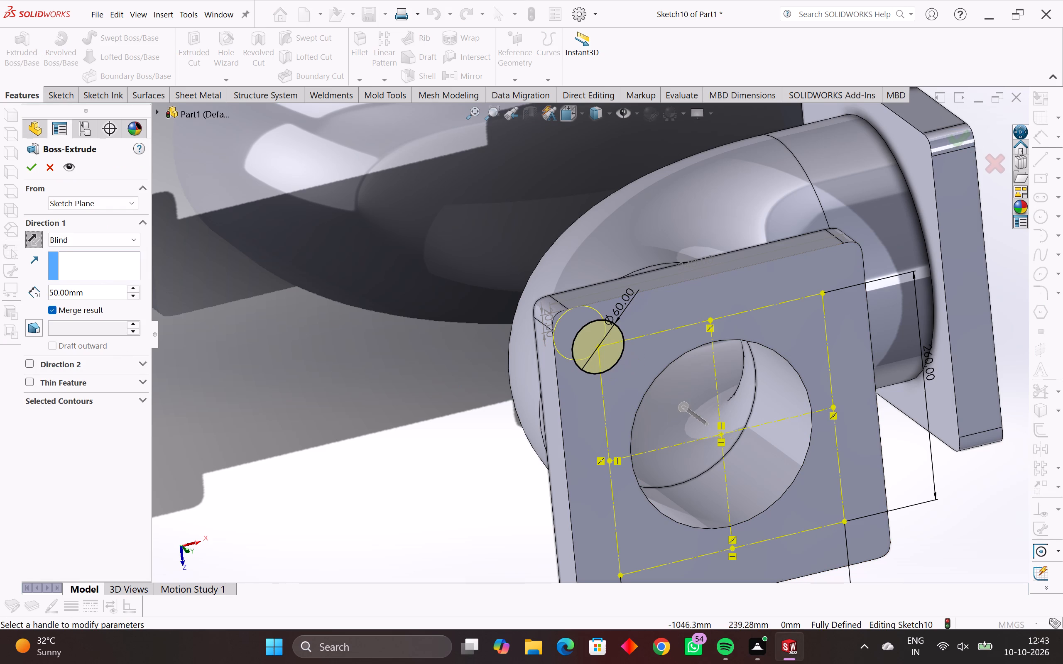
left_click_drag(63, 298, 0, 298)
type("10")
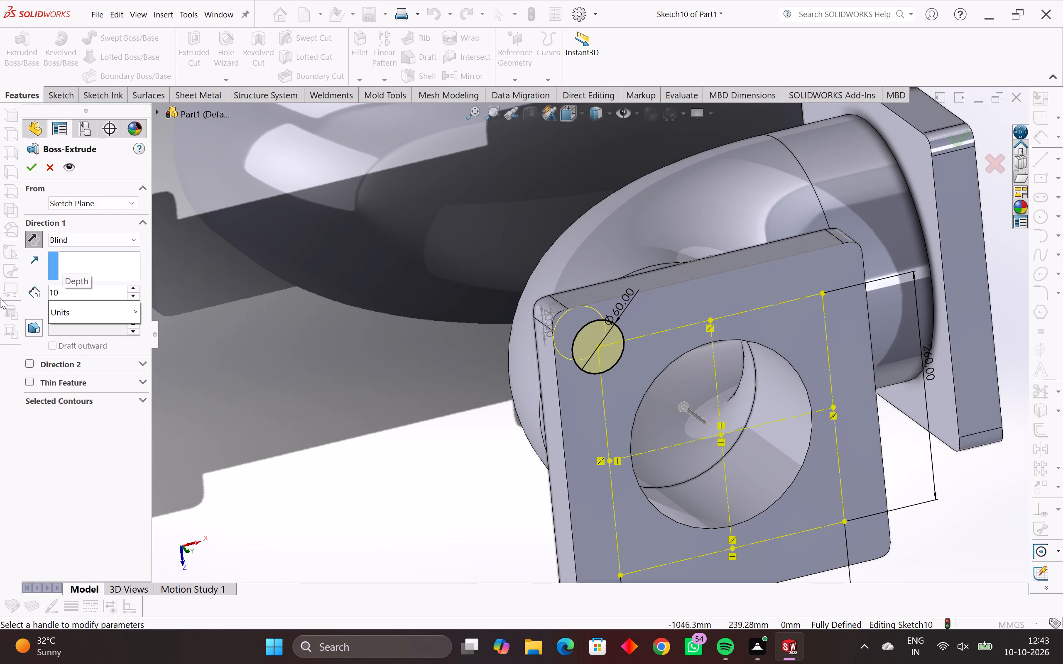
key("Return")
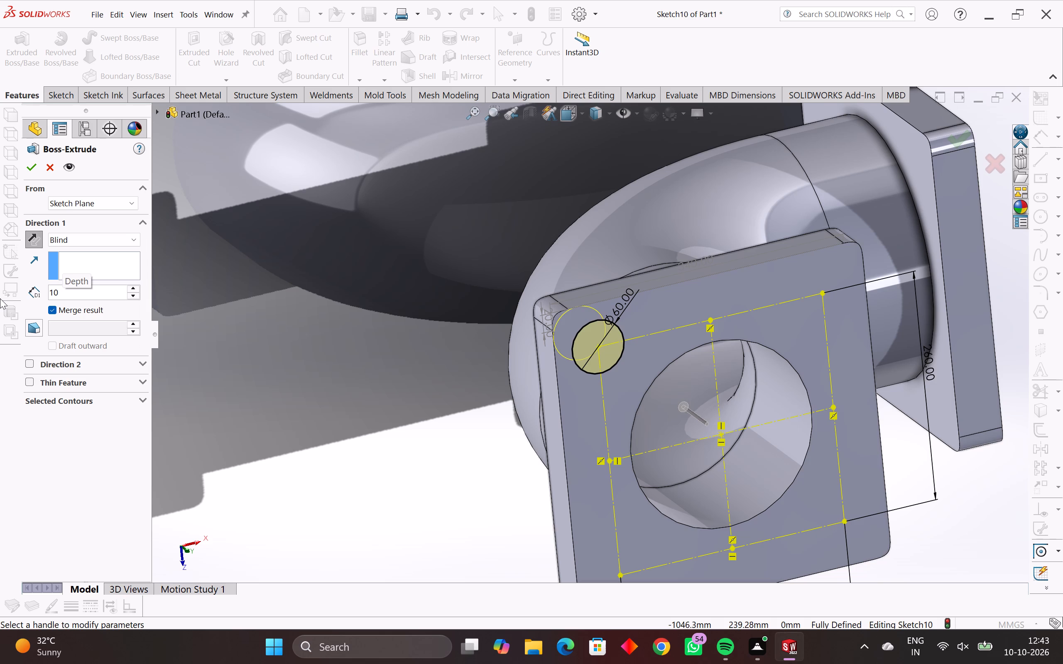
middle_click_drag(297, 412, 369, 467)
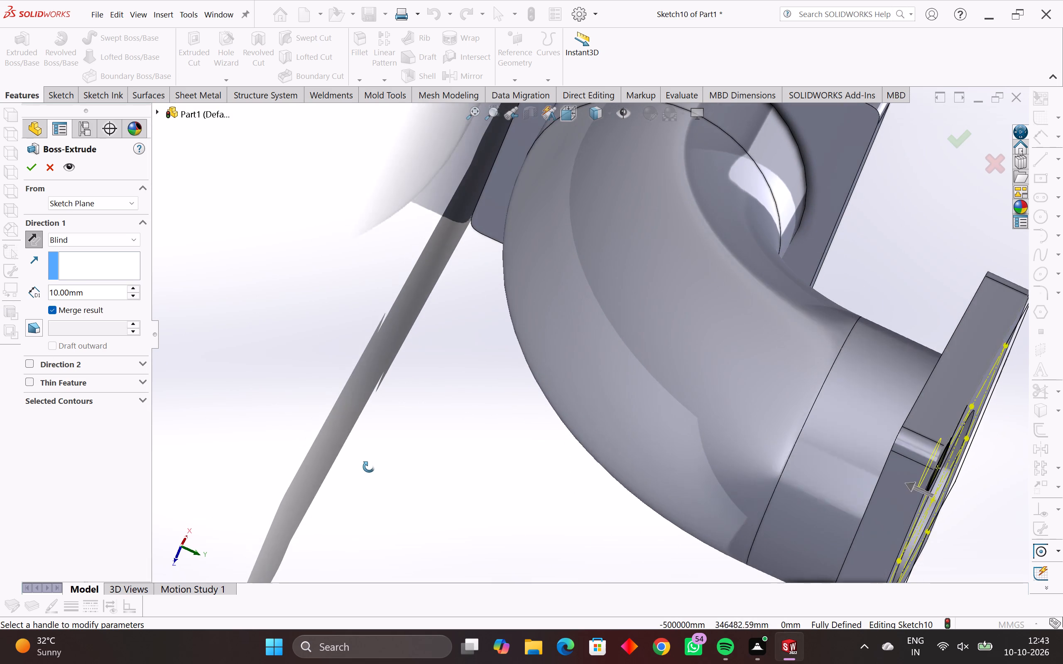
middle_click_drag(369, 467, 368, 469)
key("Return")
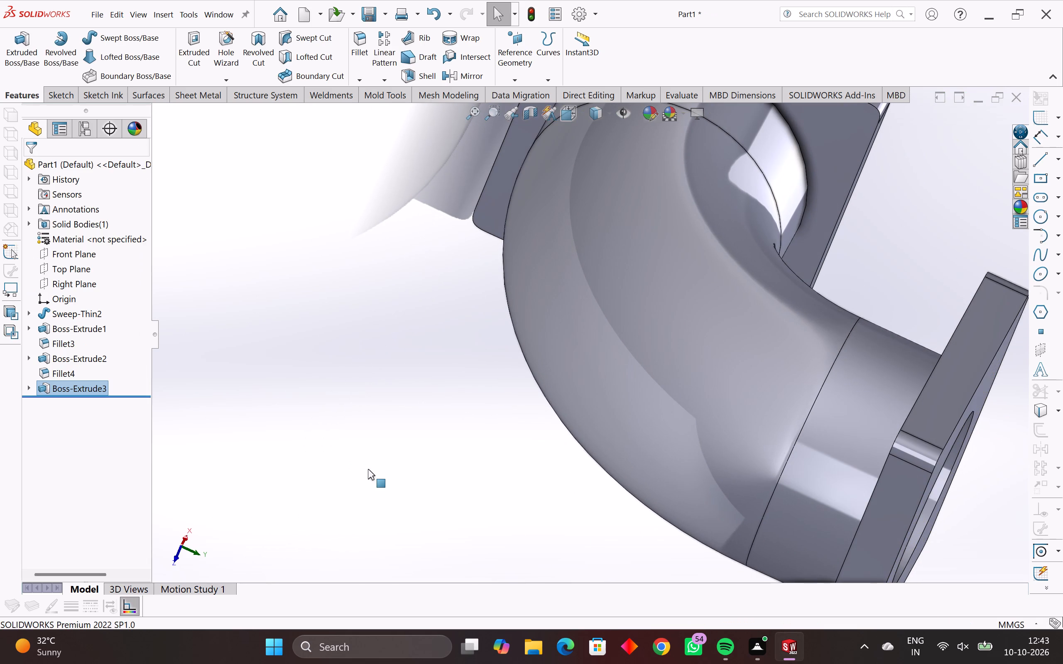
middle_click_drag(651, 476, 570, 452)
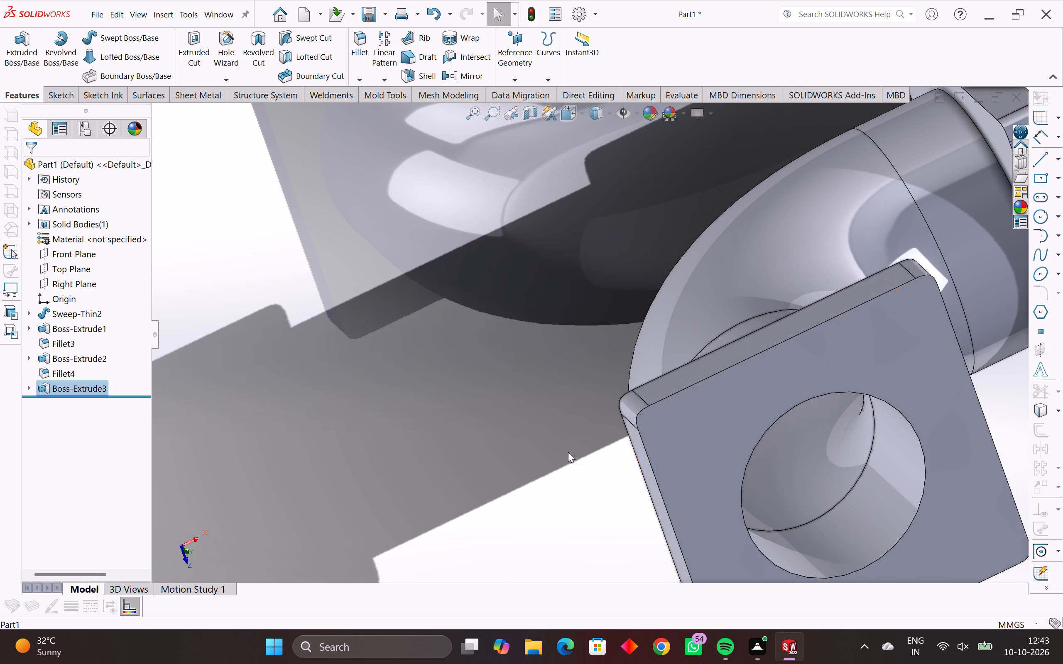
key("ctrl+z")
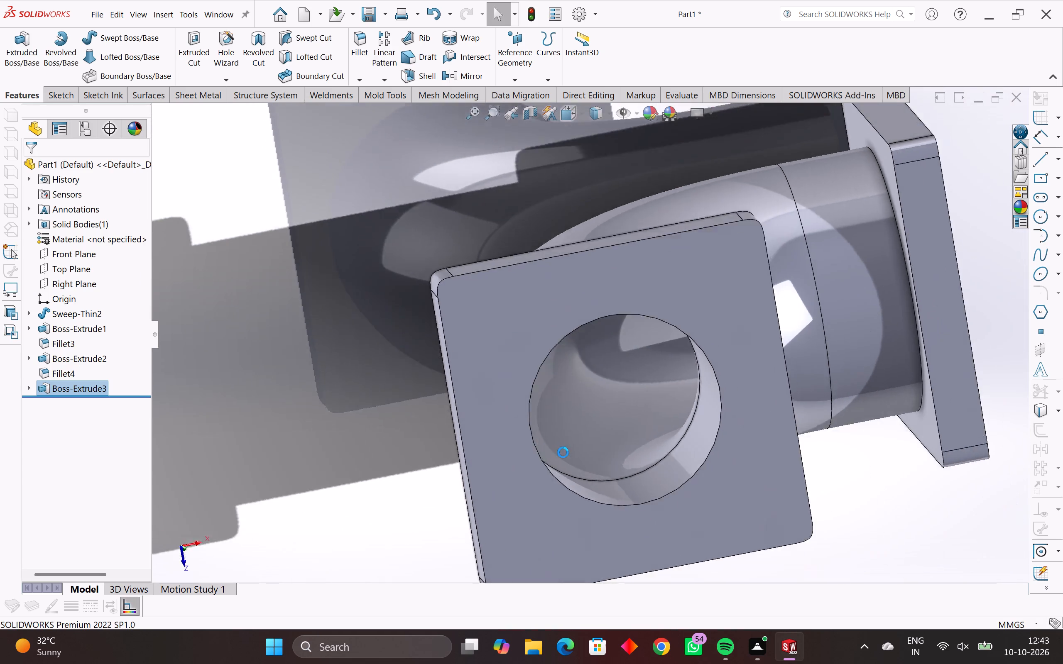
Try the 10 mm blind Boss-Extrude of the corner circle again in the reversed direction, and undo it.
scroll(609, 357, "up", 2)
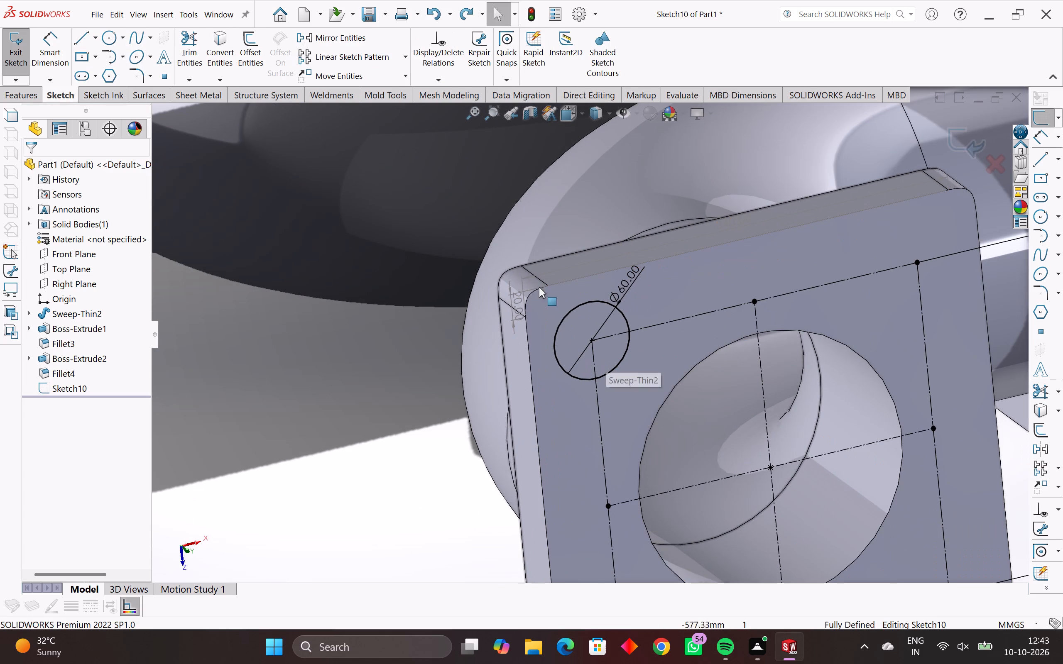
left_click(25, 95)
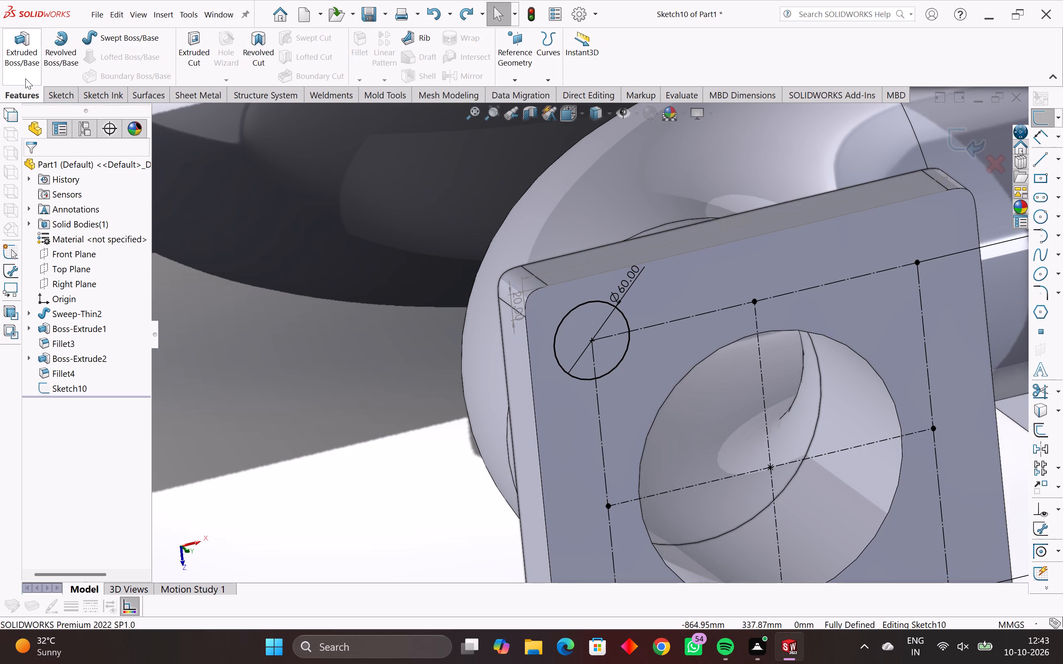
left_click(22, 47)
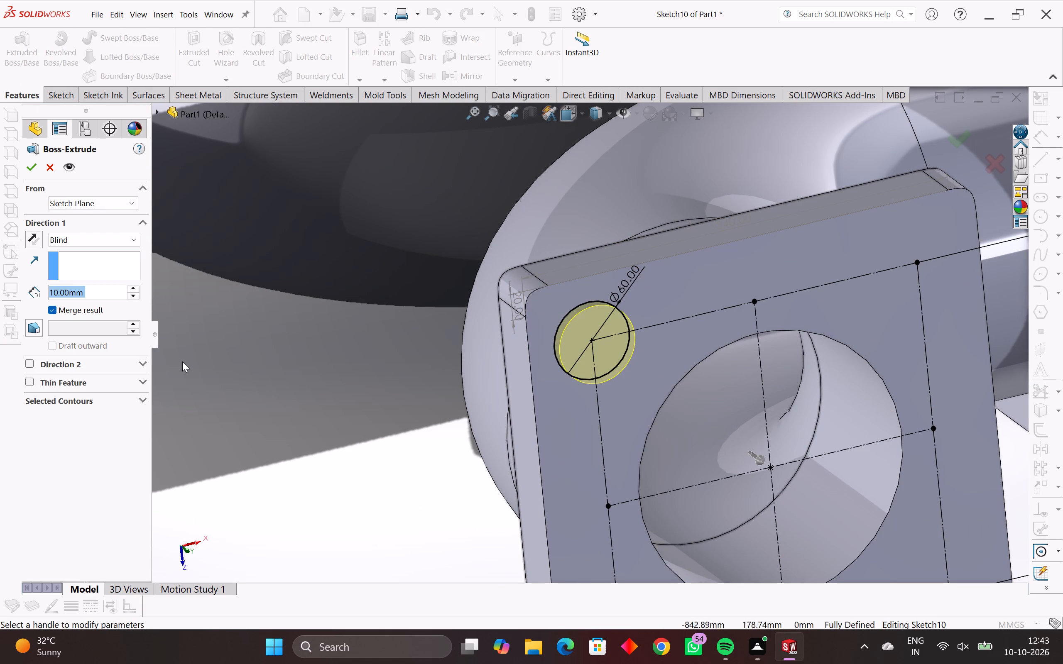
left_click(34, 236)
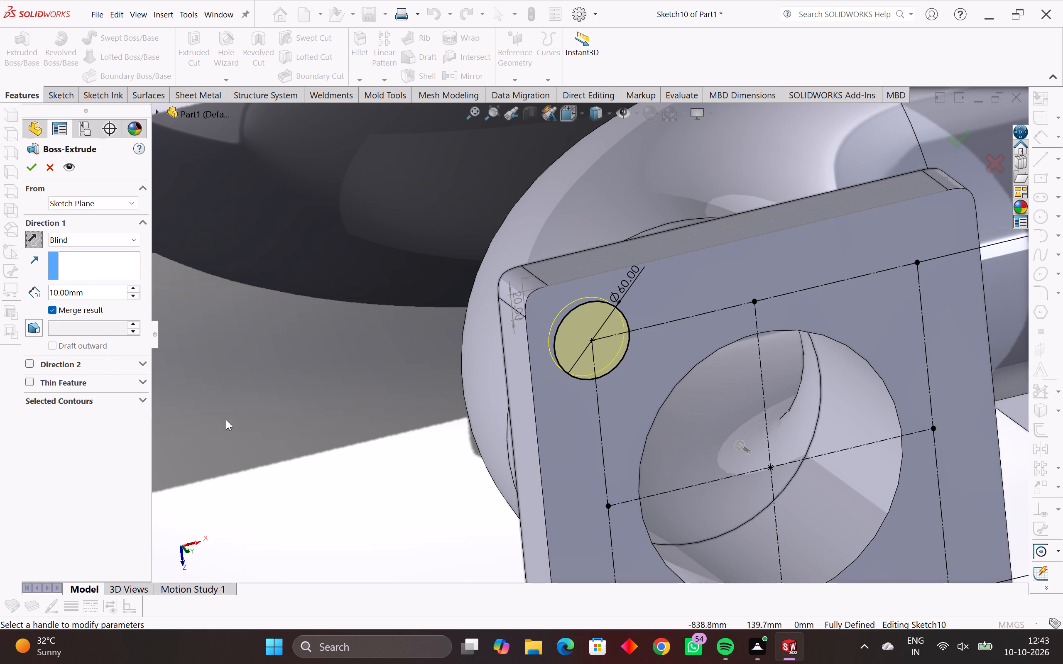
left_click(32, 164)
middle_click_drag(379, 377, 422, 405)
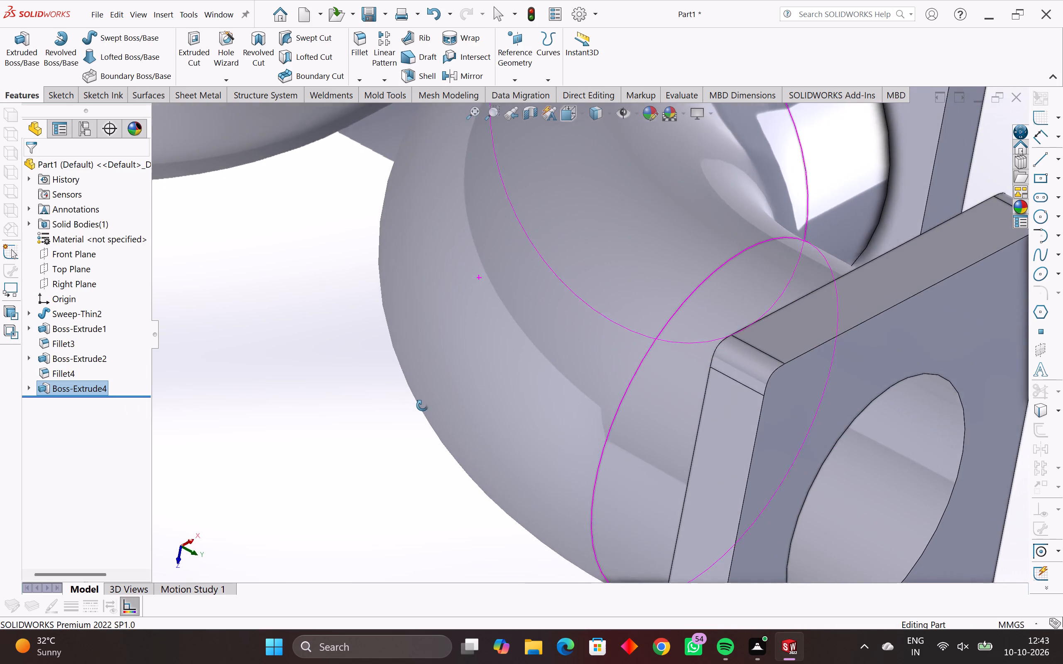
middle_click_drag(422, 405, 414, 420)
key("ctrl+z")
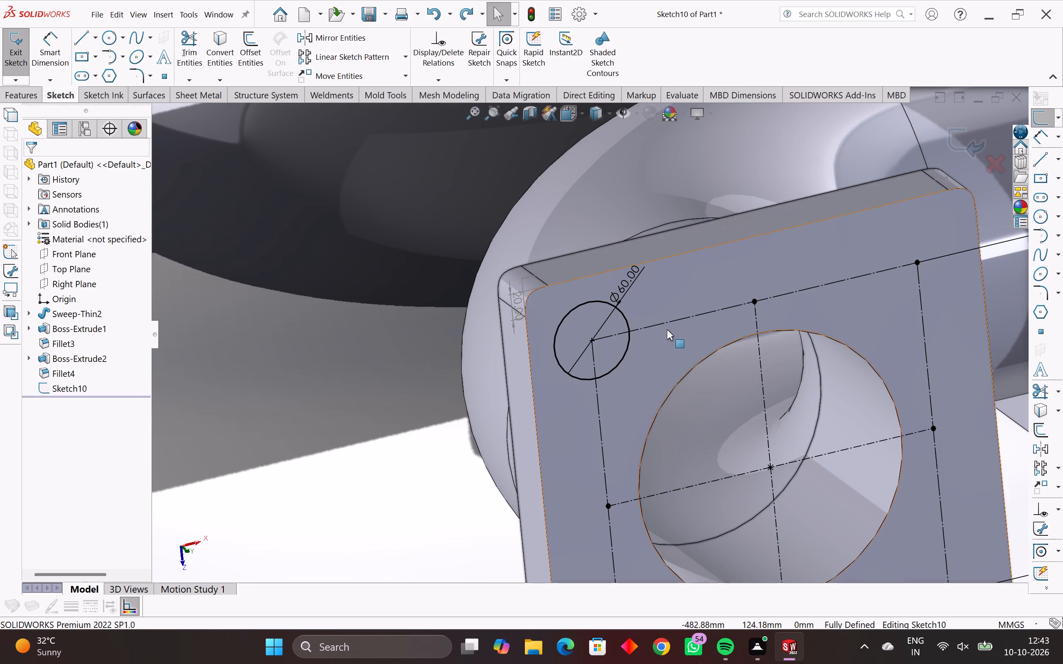
Delete the construction rectangle and its centrelines from the flange sketch, together with the 260 mm dimension, keeping only the 60 mm corner circle.
left_click(670, 320)
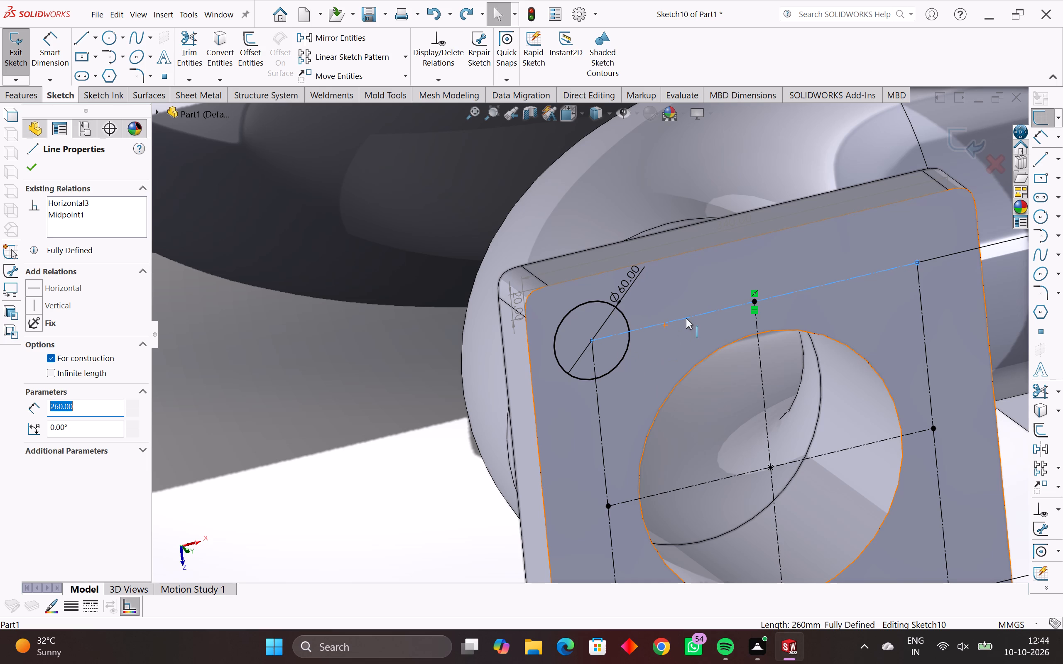
key("Escape")
scroll(676, 317, "down", 2)
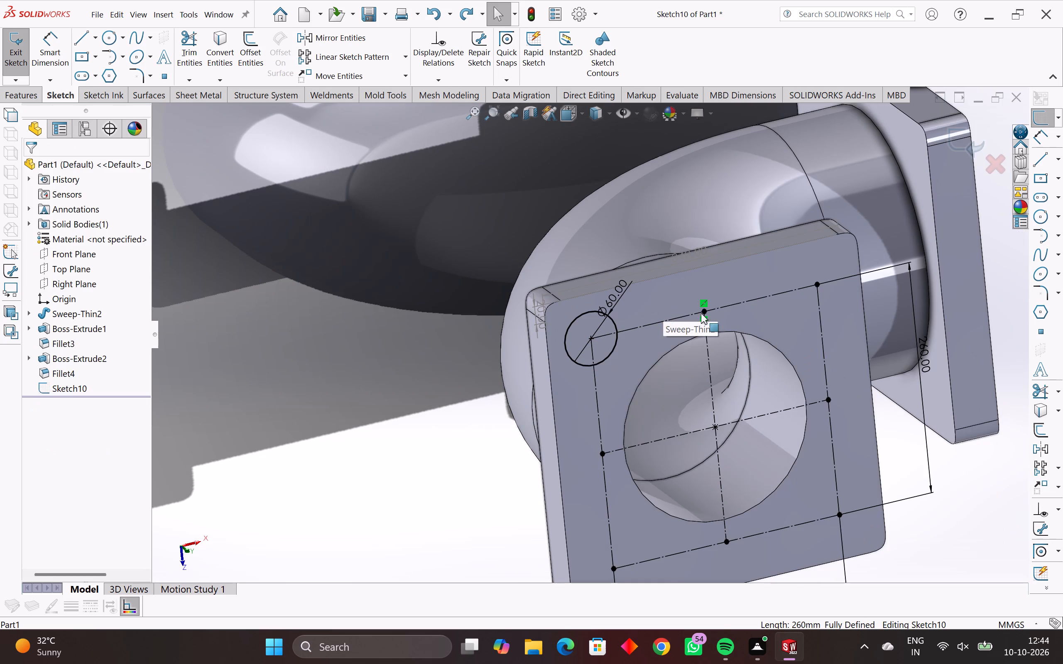
left_click_drag(736, 280, 690, 357)
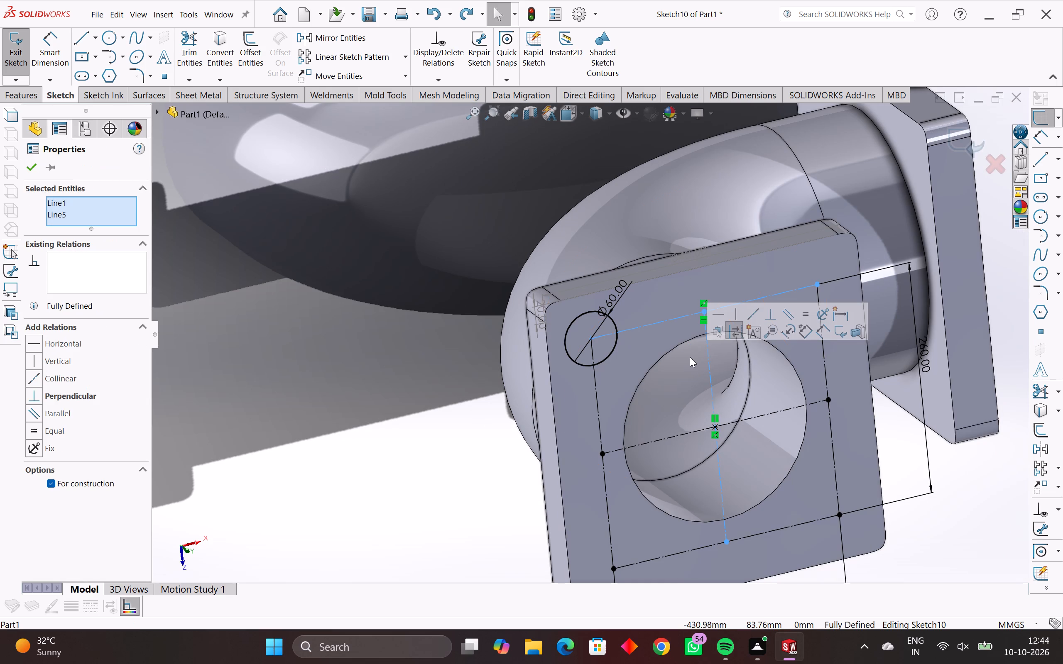
key("Delete")
left_click_drag(837, 365, 736, 484)
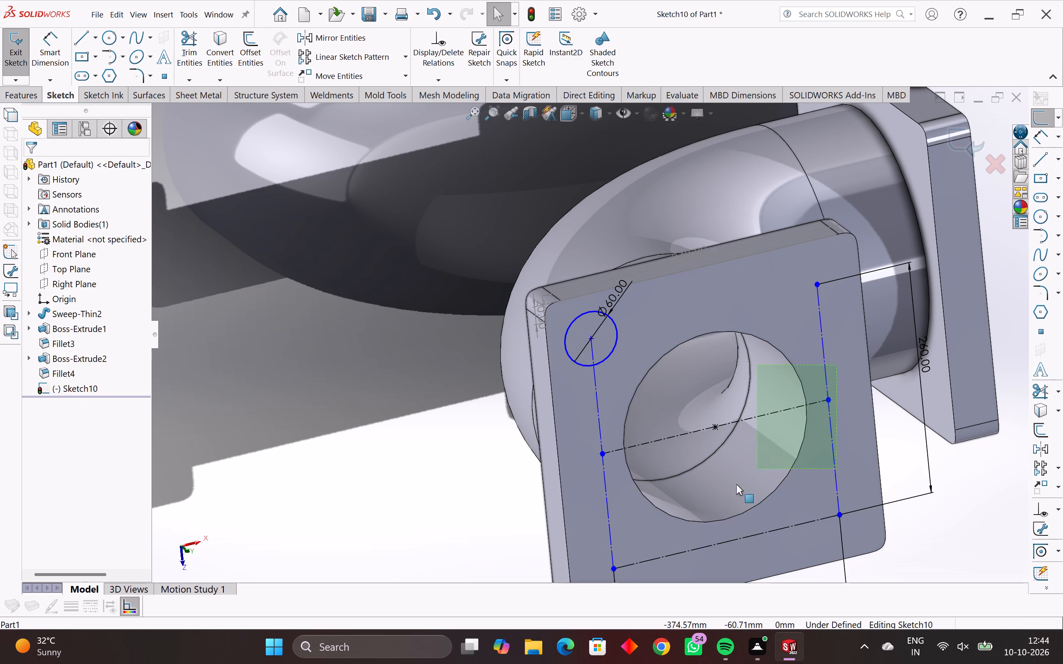
left_click_drag(736, 484, 648, 562)
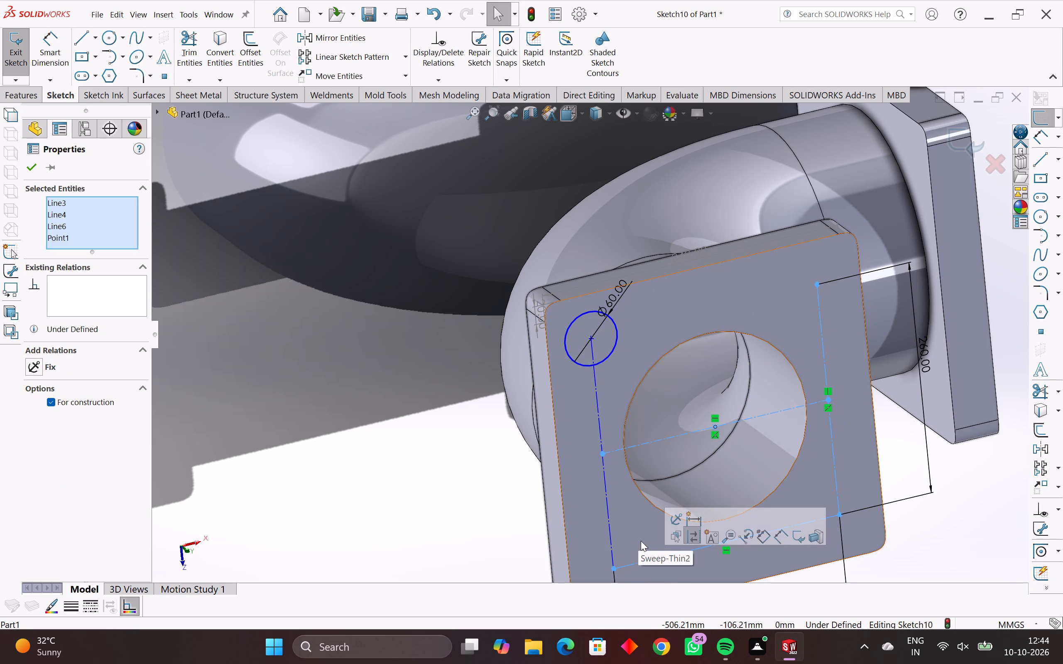
key("Delete")
left_click(453, 325)
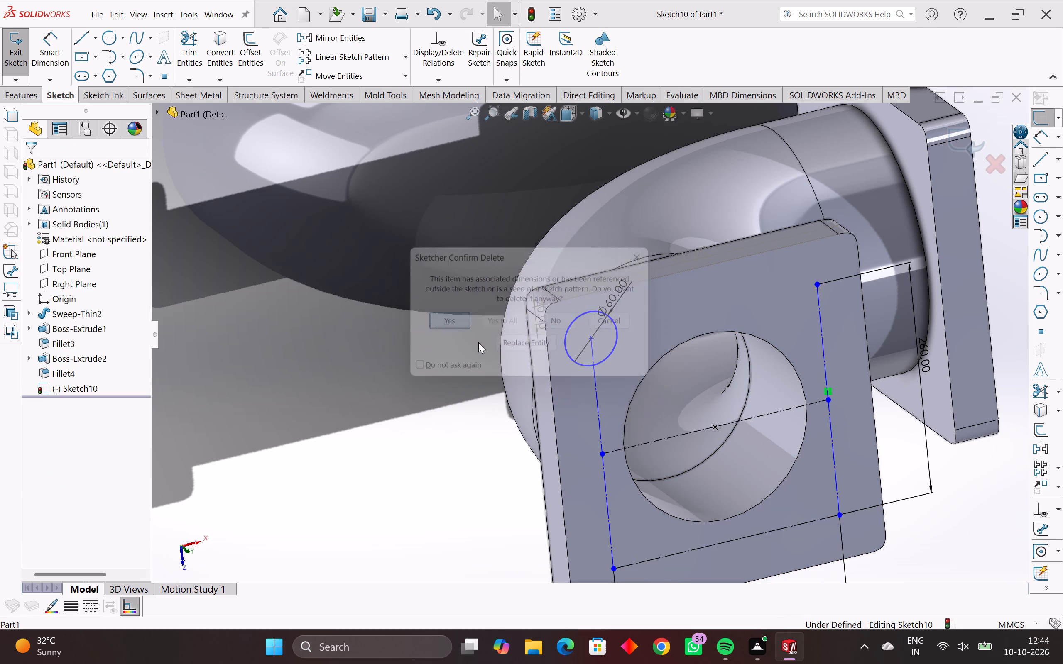
left_click_drag(614, 437, 591, 452)
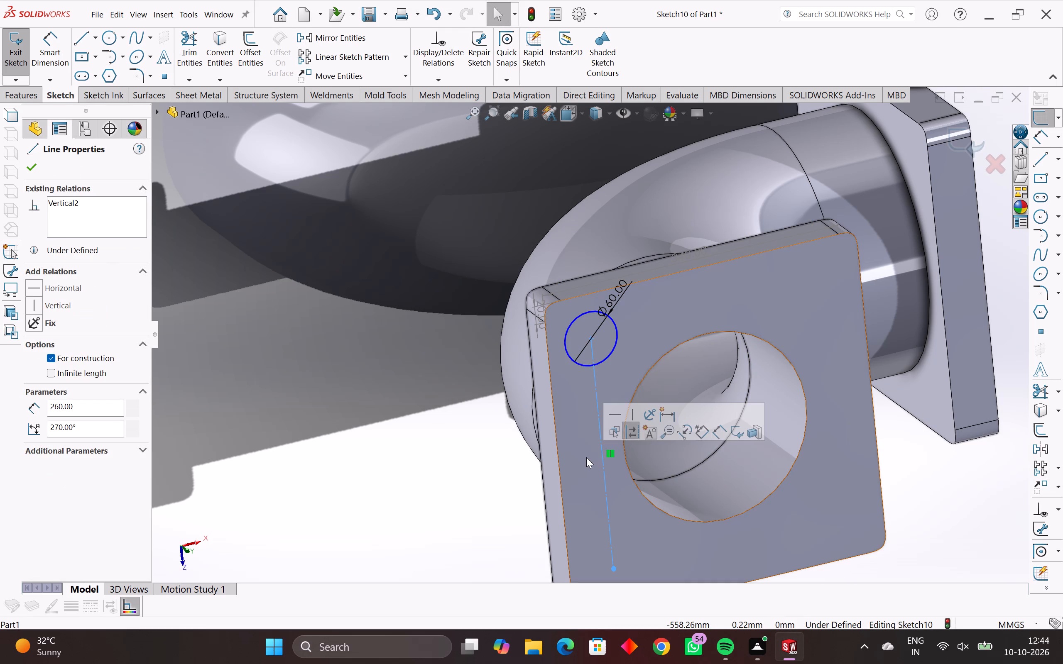
key("Delete")
Fully define the sketch so the corner circle's centre is dimensioned 50 mm from each of the two adjacent flange edges.
scroll(635, 353, "down", 3)
left_click_drag(670, 216, 496, 477)
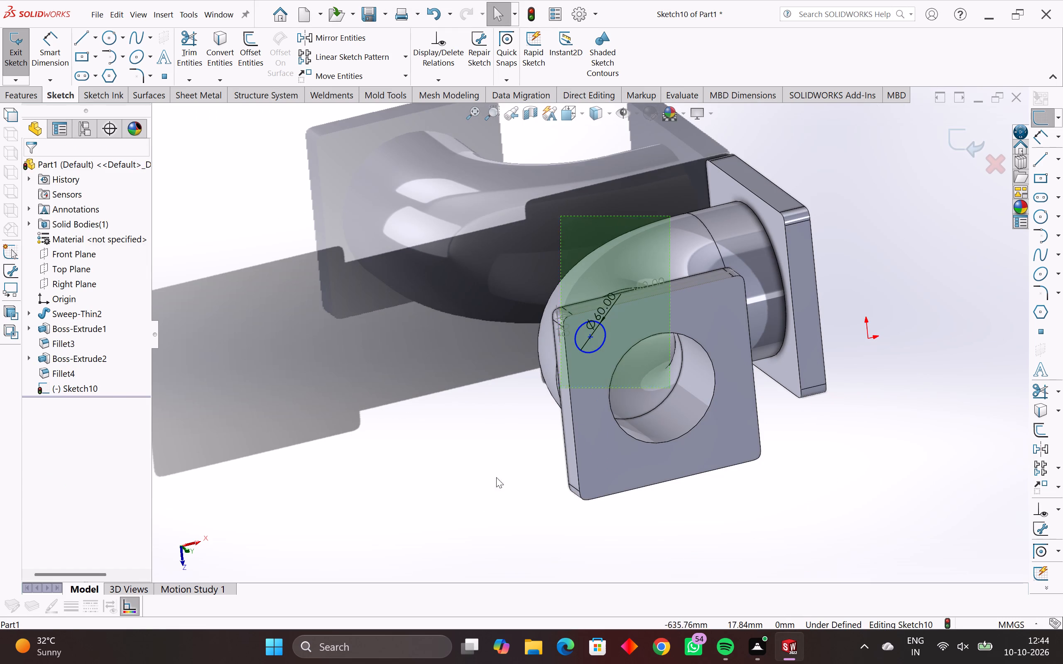
left_click_drag(496, 477, 468, 519)
left_click(448, 80)
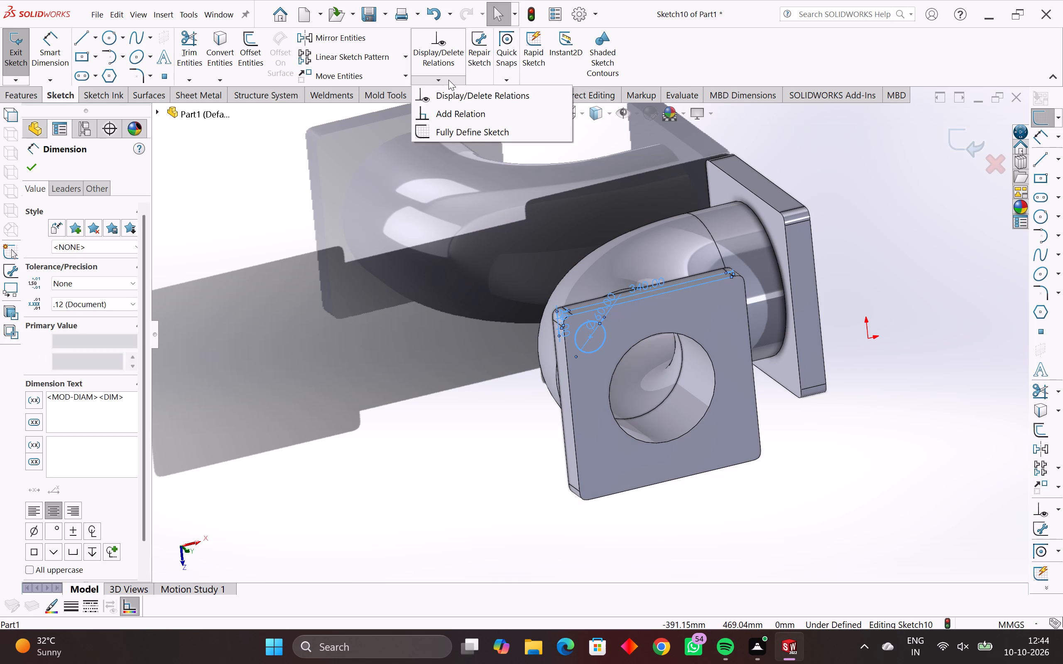
left_click(469, 128)
left_click(25, 165)
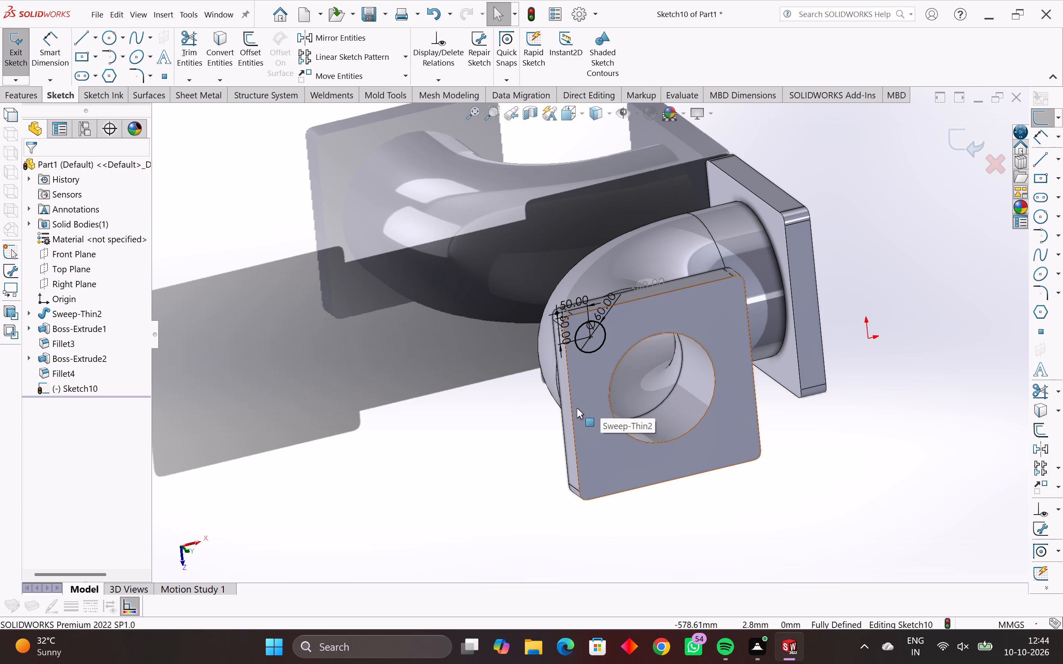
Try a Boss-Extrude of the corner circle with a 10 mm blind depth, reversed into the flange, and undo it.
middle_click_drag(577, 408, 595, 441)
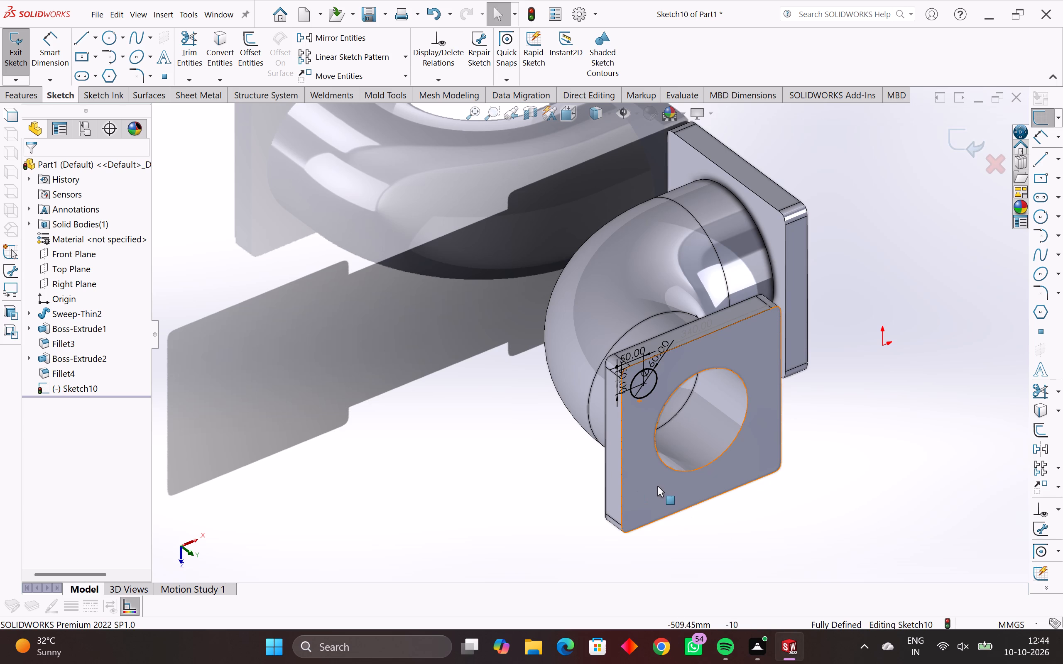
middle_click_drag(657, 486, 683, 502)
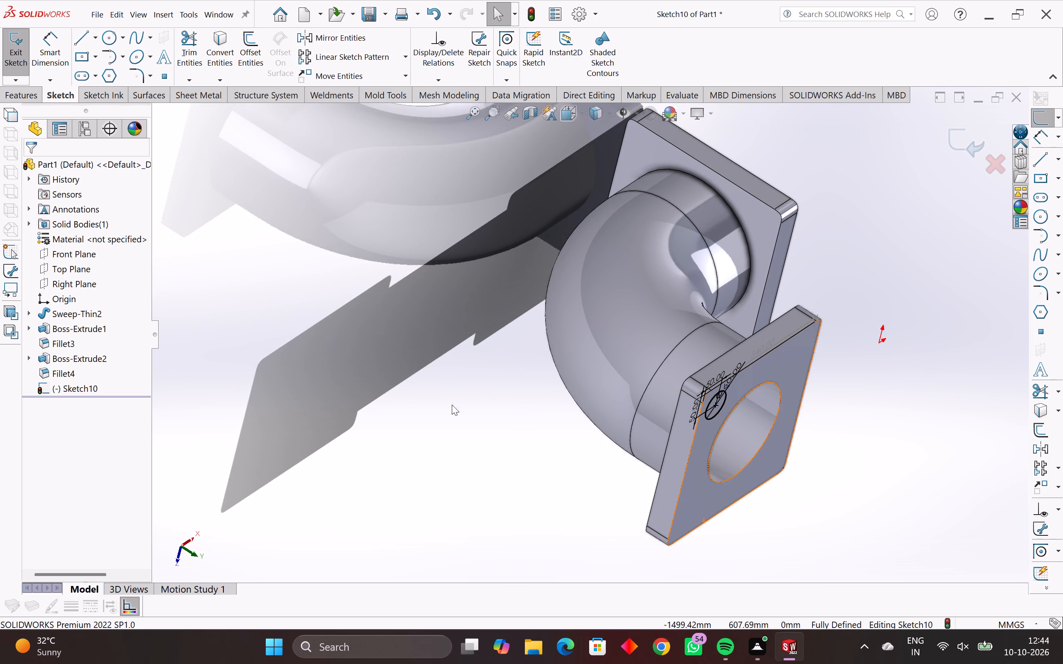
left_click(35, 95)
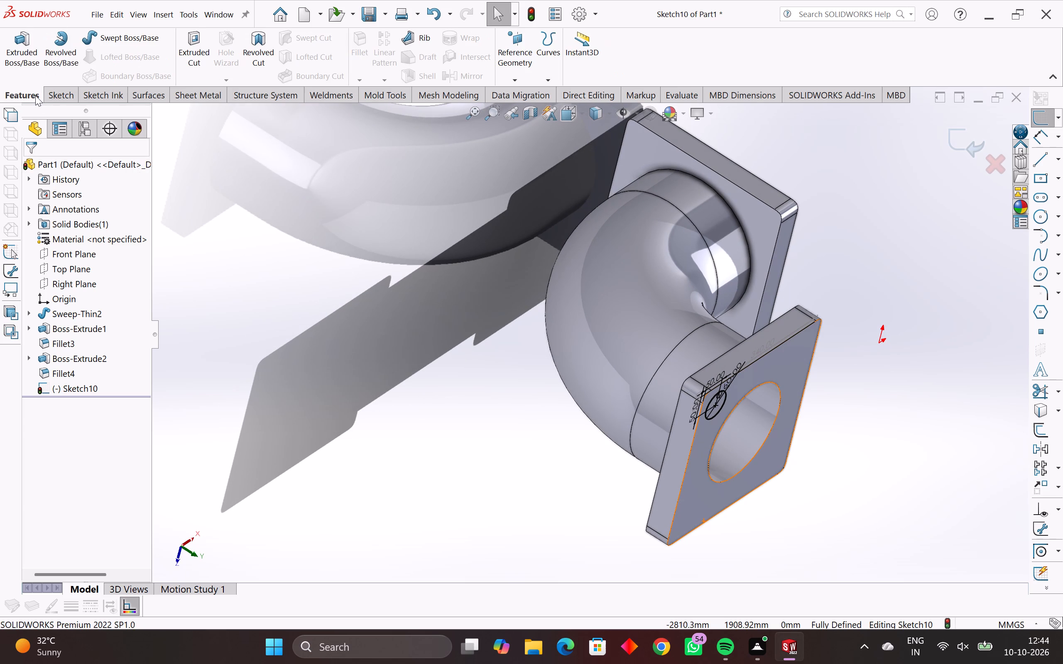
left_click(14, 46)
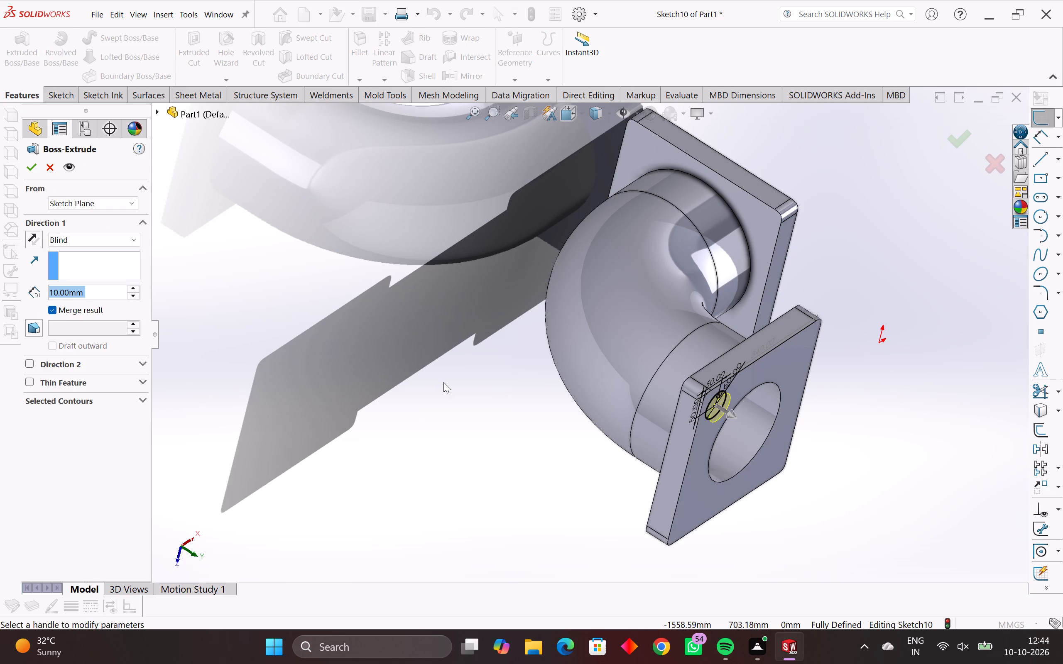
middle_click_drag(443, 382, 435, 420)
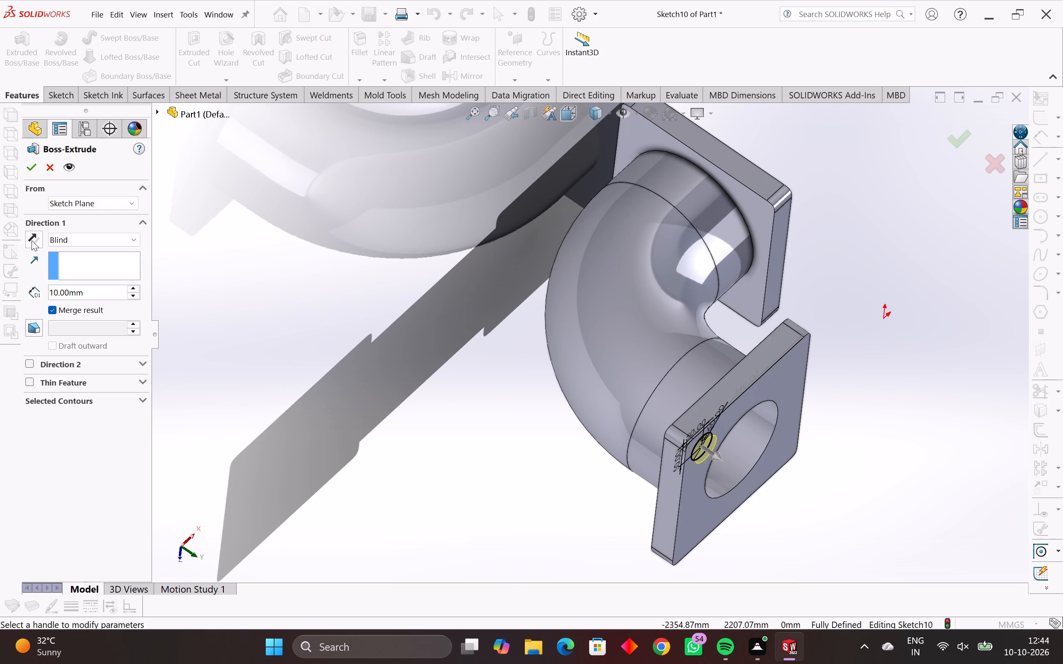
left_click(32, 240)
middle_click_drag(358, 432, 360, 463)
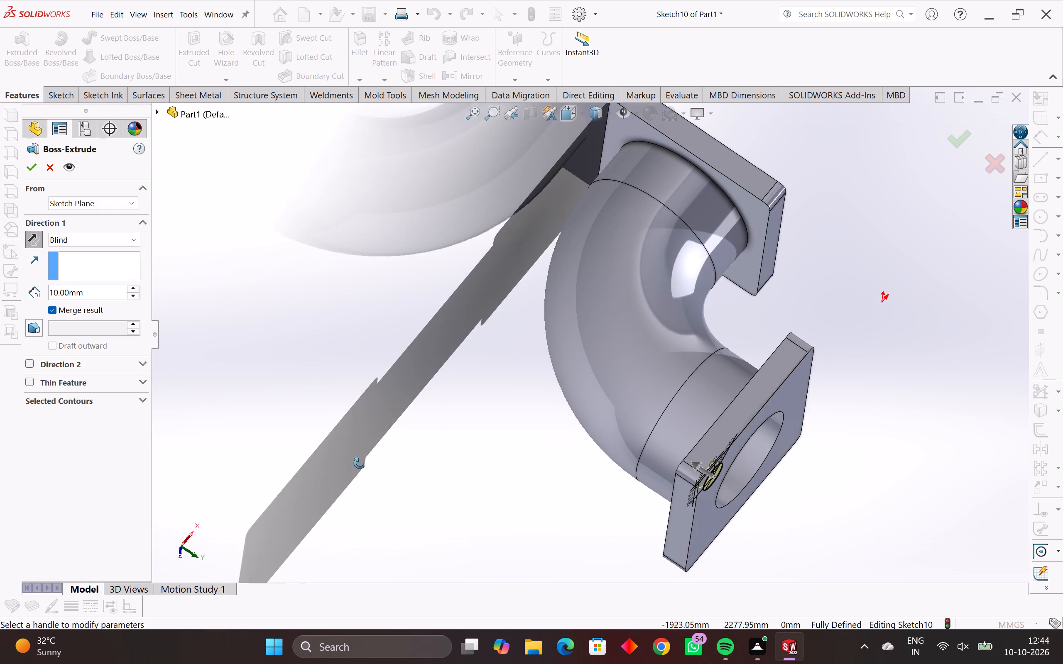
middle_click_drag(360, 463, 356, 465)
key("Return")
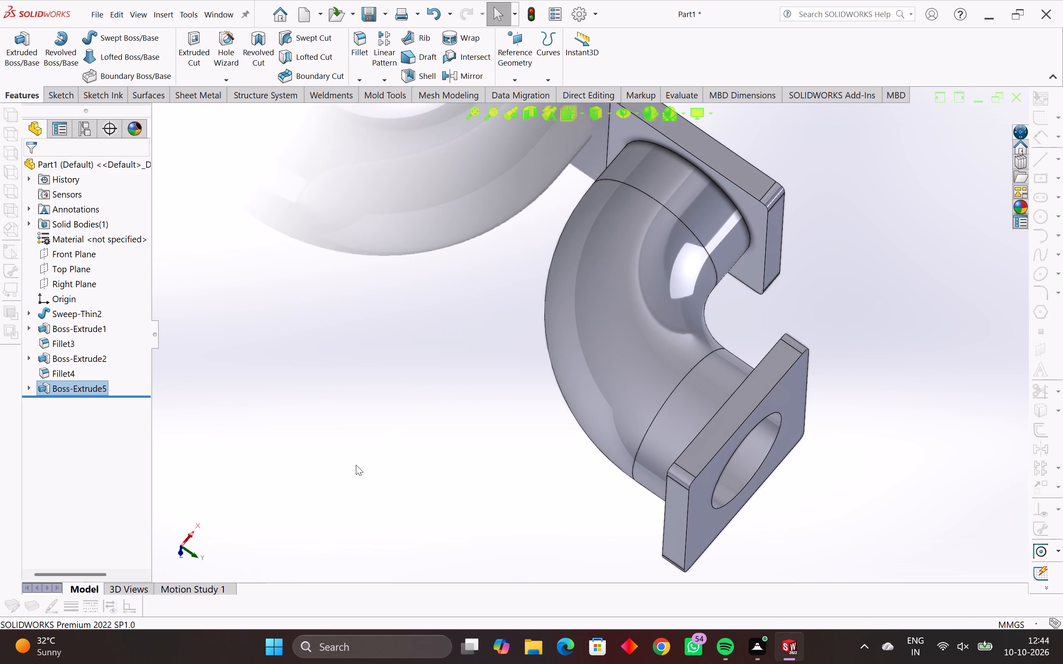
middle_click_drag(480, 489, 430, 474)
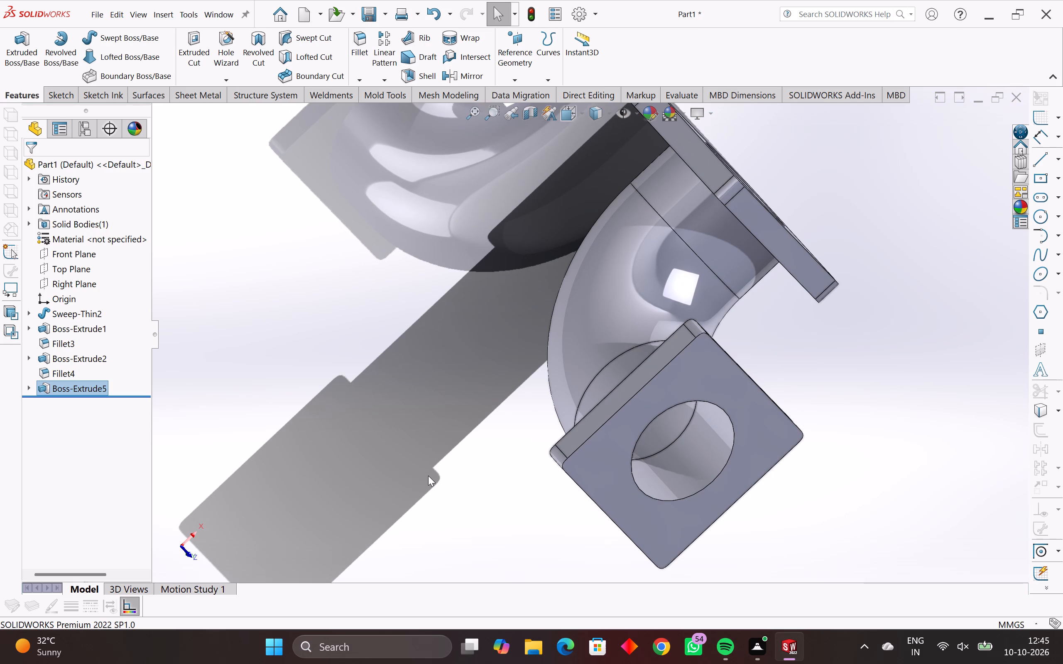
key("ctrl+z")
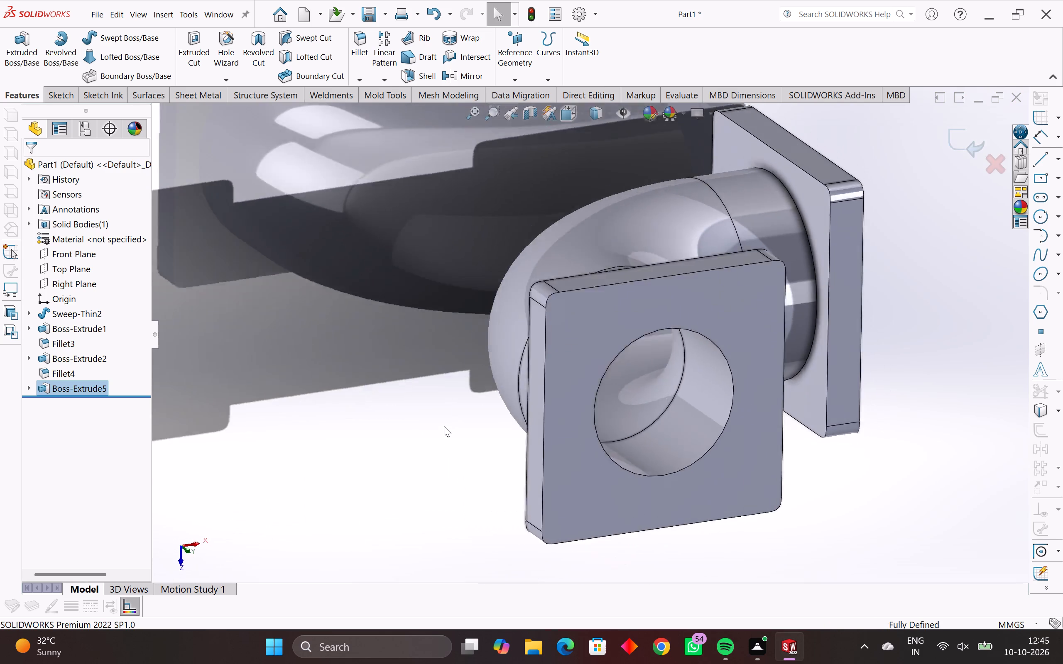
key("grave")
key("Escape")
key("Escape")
Delete the 340 mm dimension running along the flange's edge from the circle sketch.
scroll(662, 426, "up", 3)
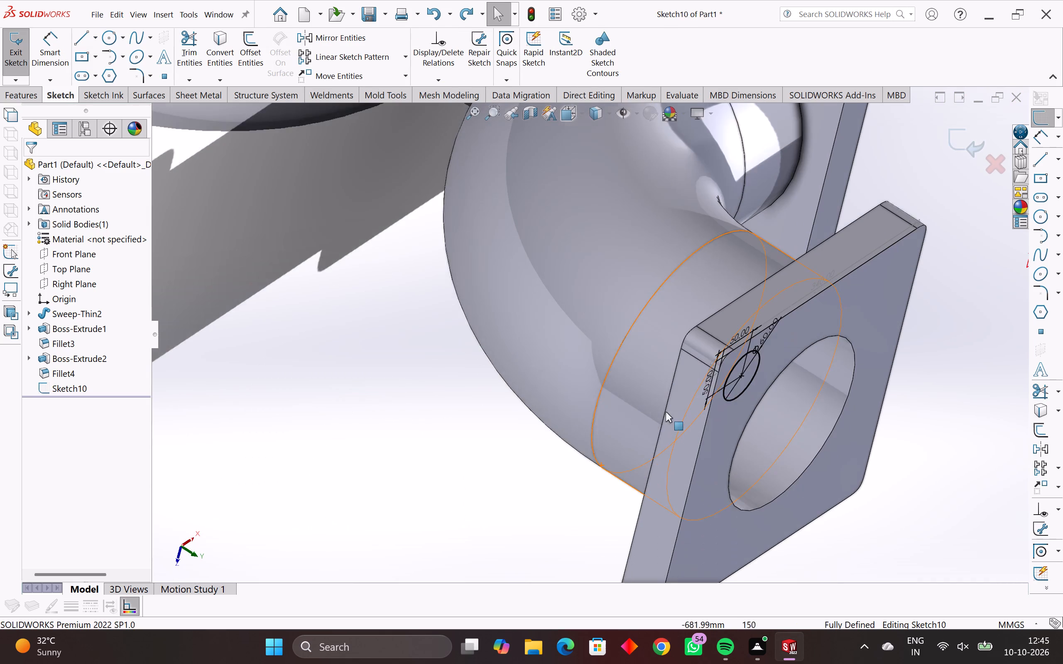
scroll(740, 373, "up", 3)
middle_click_drag(739, 371, 702, 326)
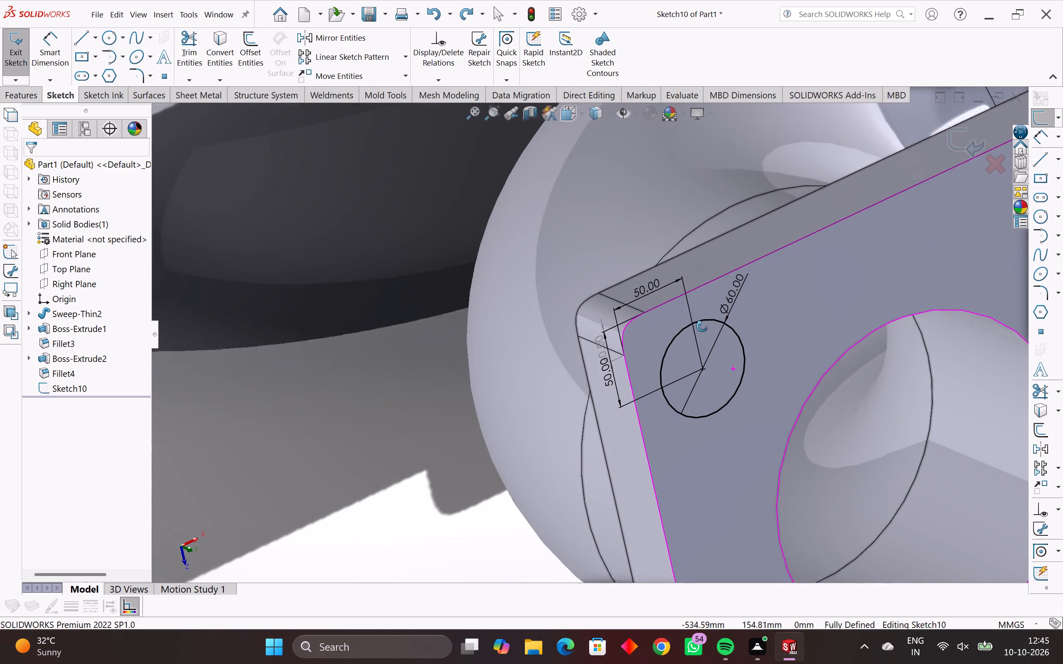
middle_click_drag(702, 326, 674, 345)
scroll(674, 345, "down", 2)
middle_click_drag(674, 345, 689, 394)
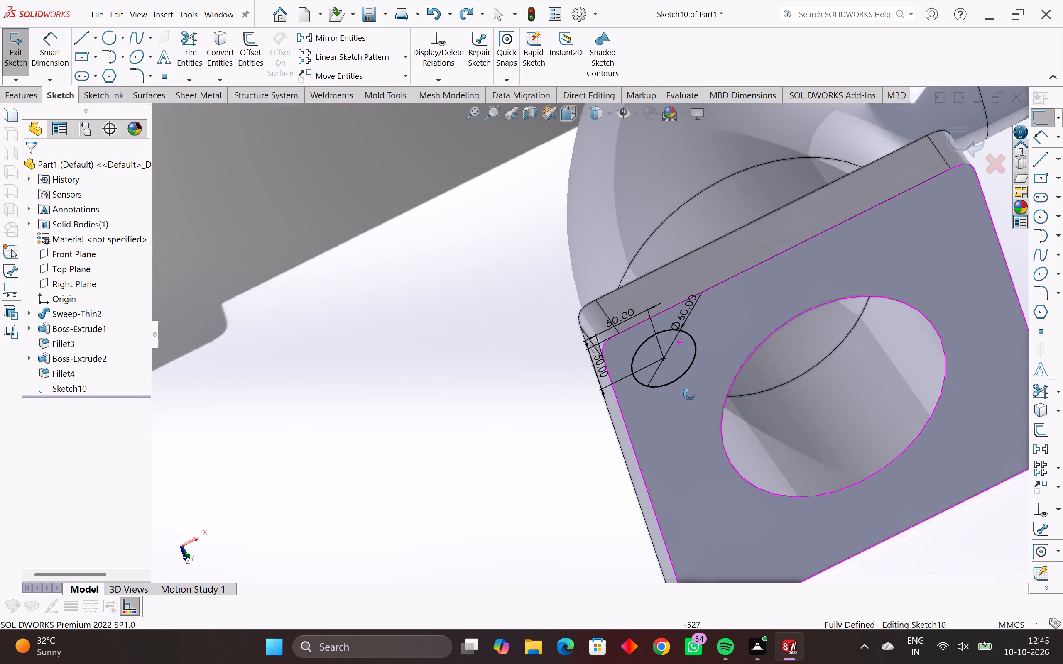
middle_click_drag(689, 394, 647, 327)
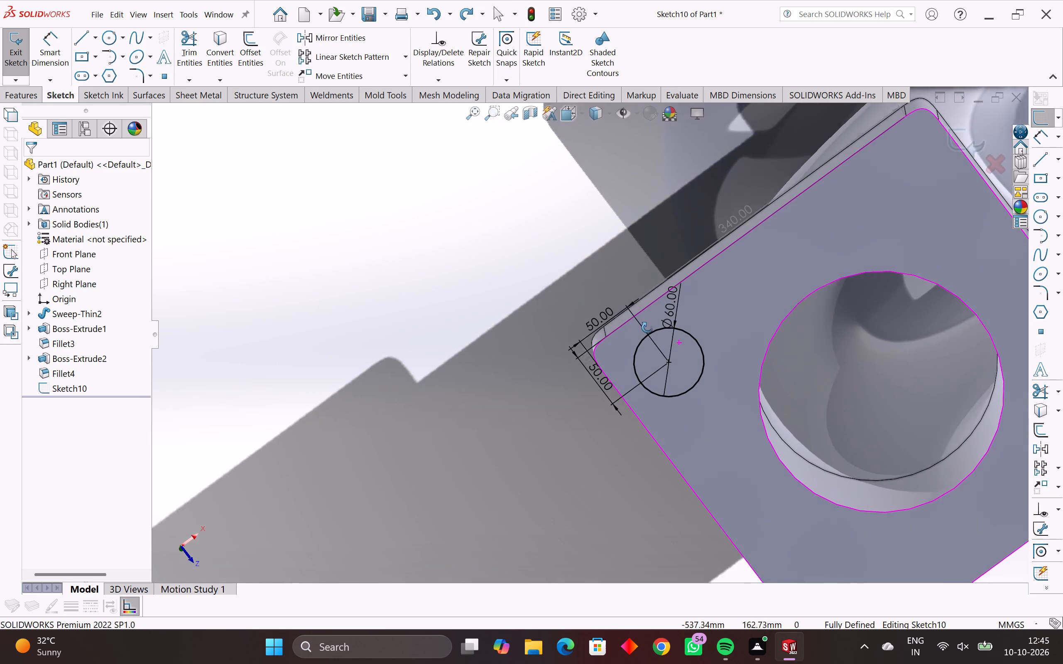
middle_click_drag(647, 327, 647, 325)
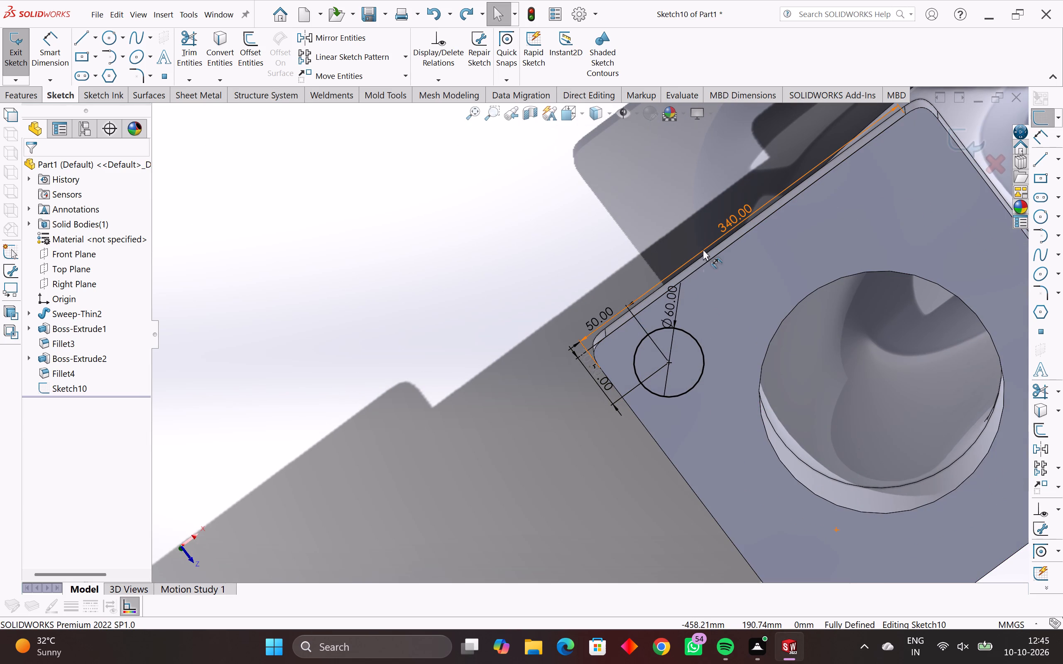
left_click(703, 249)
key("Delete")
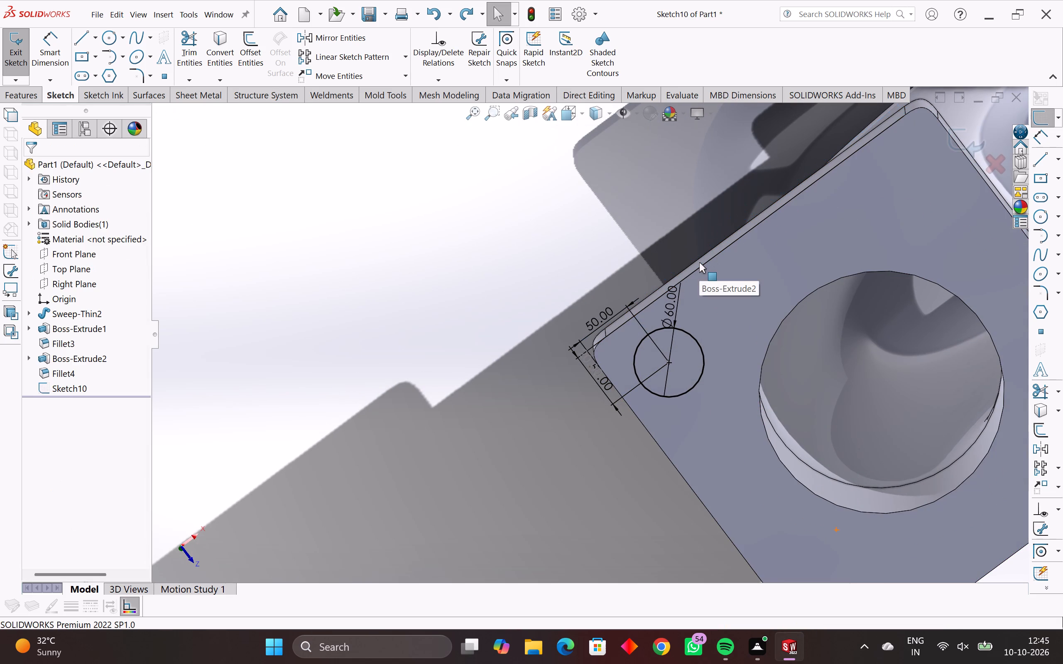
Cut-Extrude the 60 mm corner circle into the flange with a 10 mm blind depth.
middle_click_drag(671, 362, 683, 385)
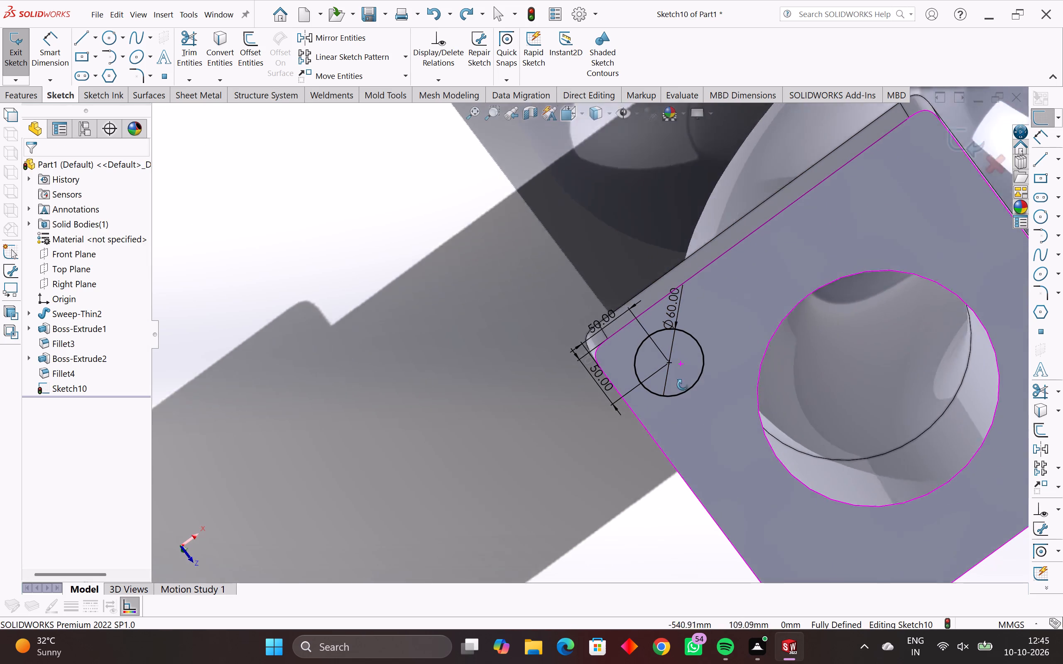
middle_click_drag(683, 385, 693, 436)
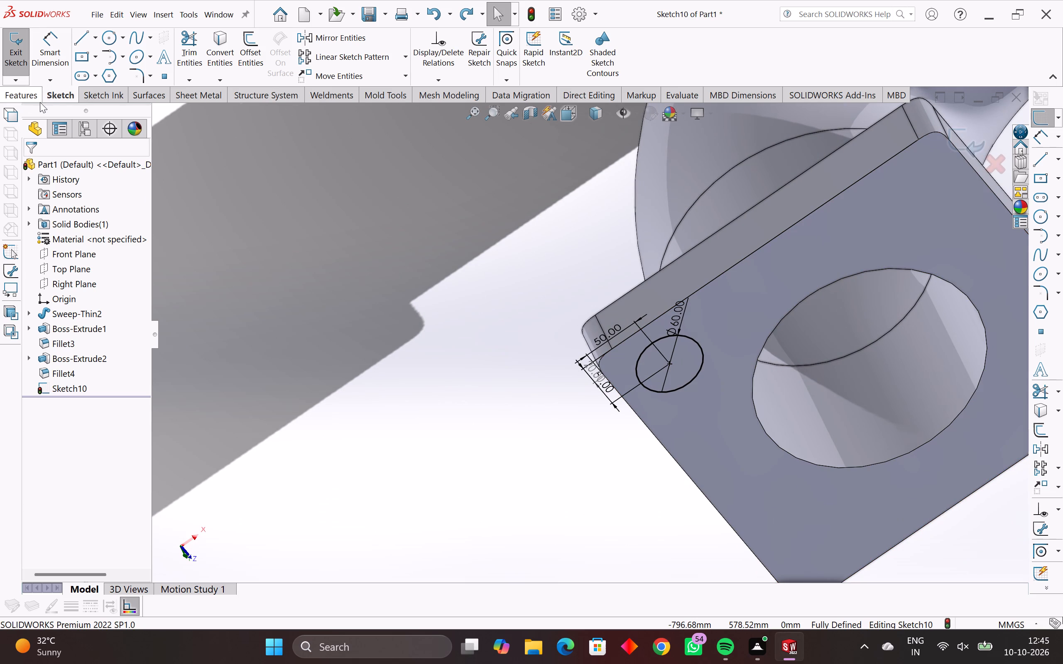
left_click(22, 93)
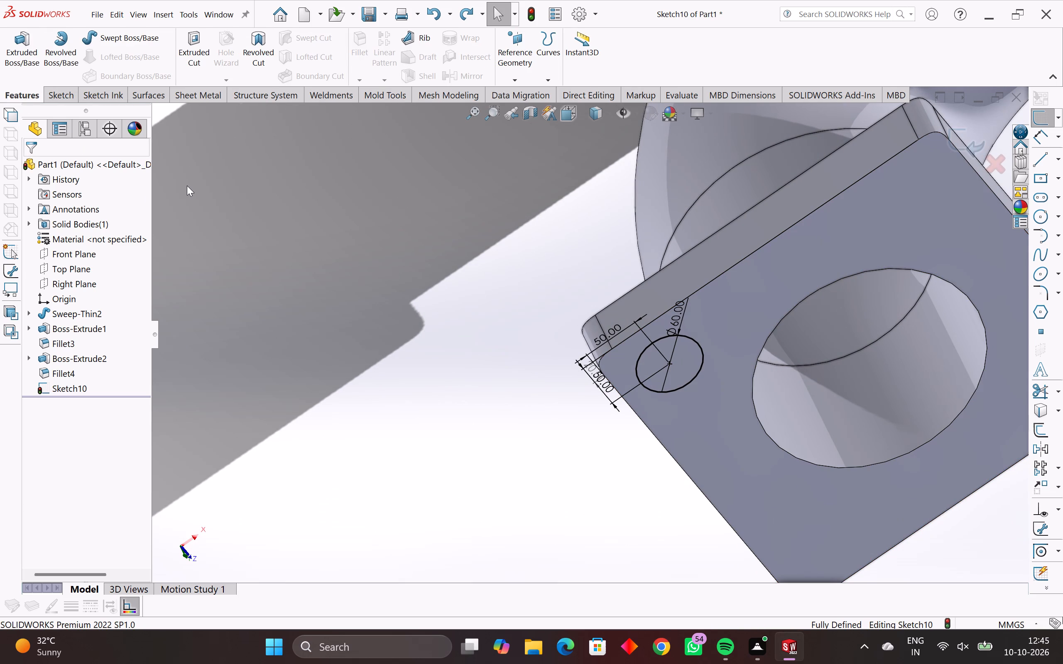
left_click(190, 32)
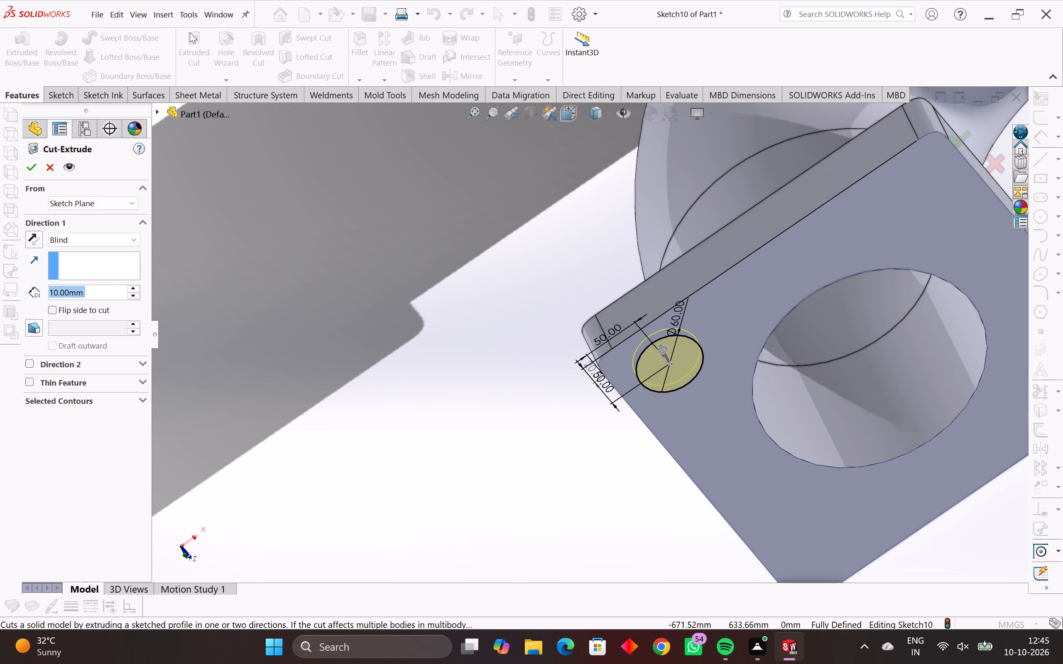
middle_click_drag(276, 232, 332, 269)
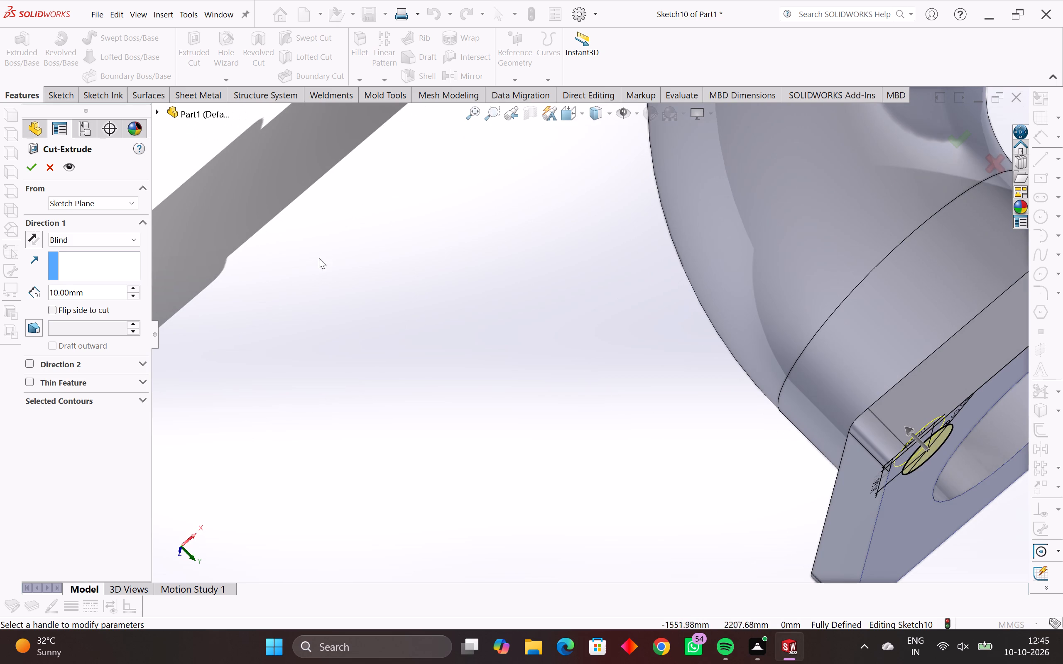
left_click(34, 166)
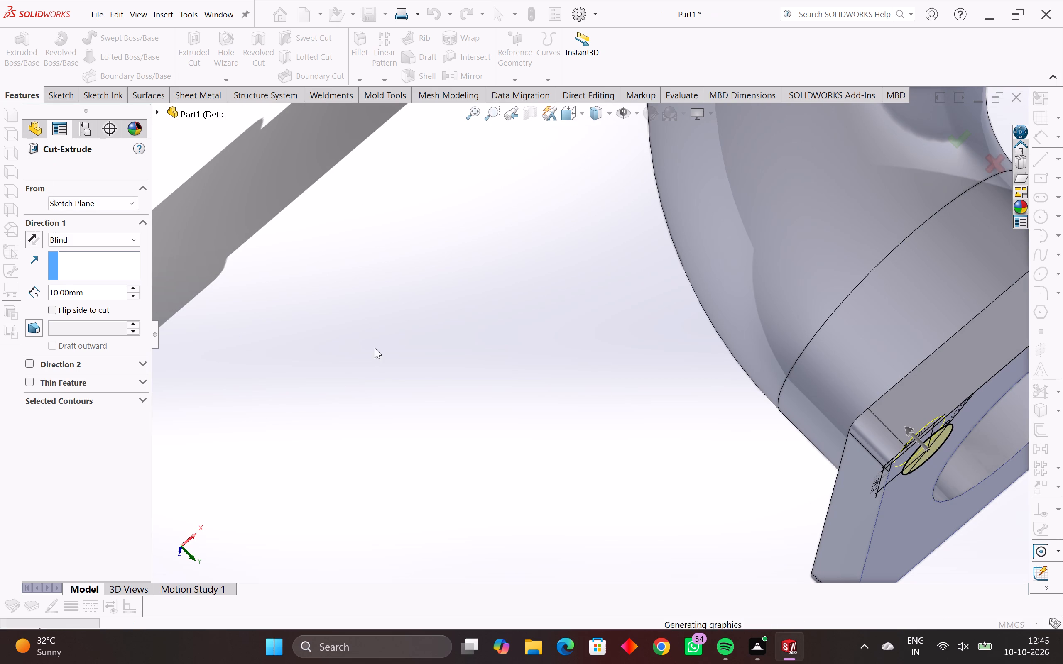
Sketch a circle of 15 mm radius on the floor of the 60 mm corner recess, centred on the recess.
middle_click_drag(687, 473, 603, 406)
left_click(661, 356)
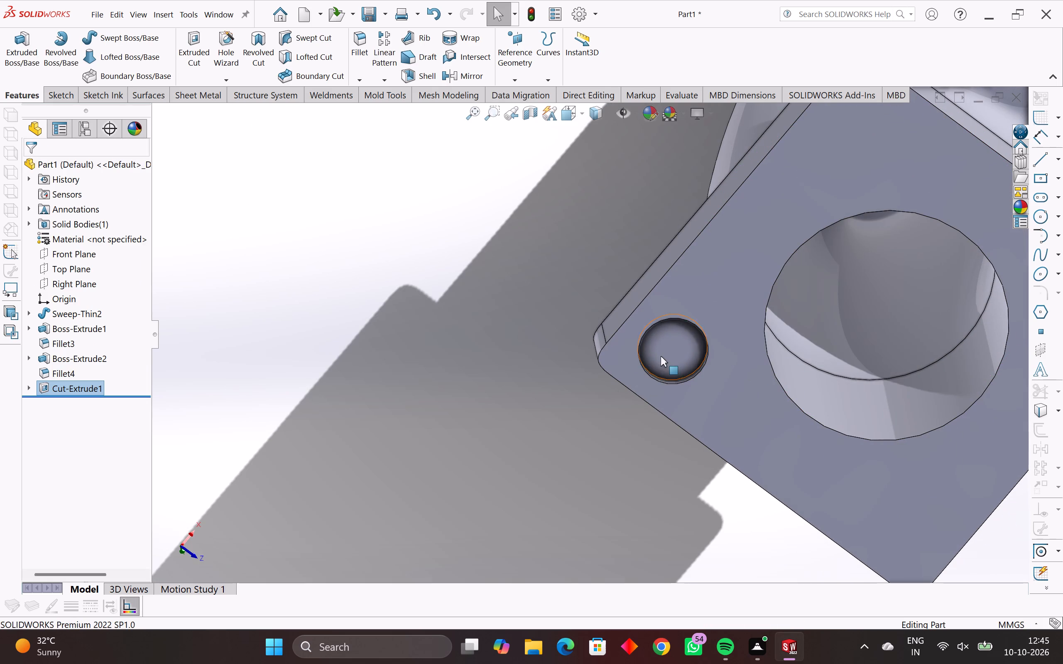
left_click(55, 90)
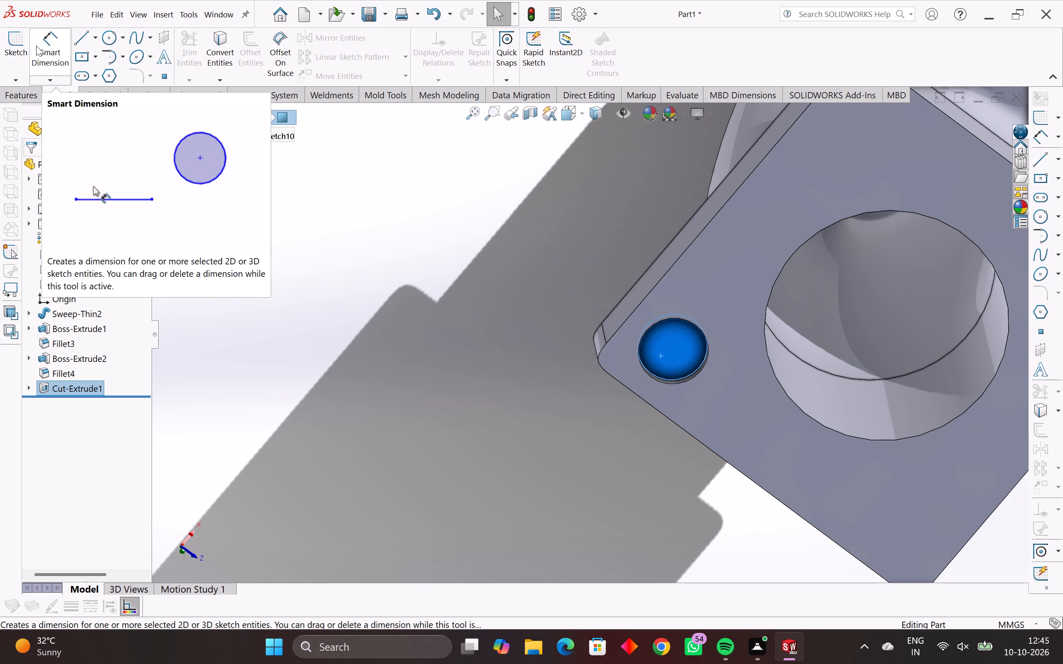
left_click(20, 47)
scroll(351, 225, "up", 2)
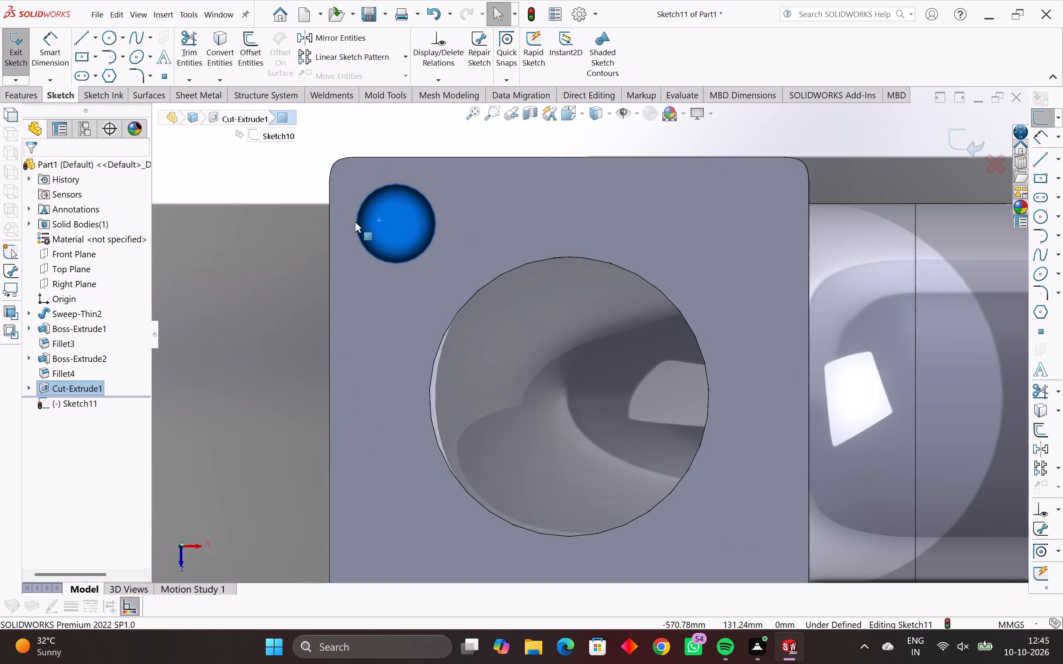
scroll(355, 222, "up", 2)
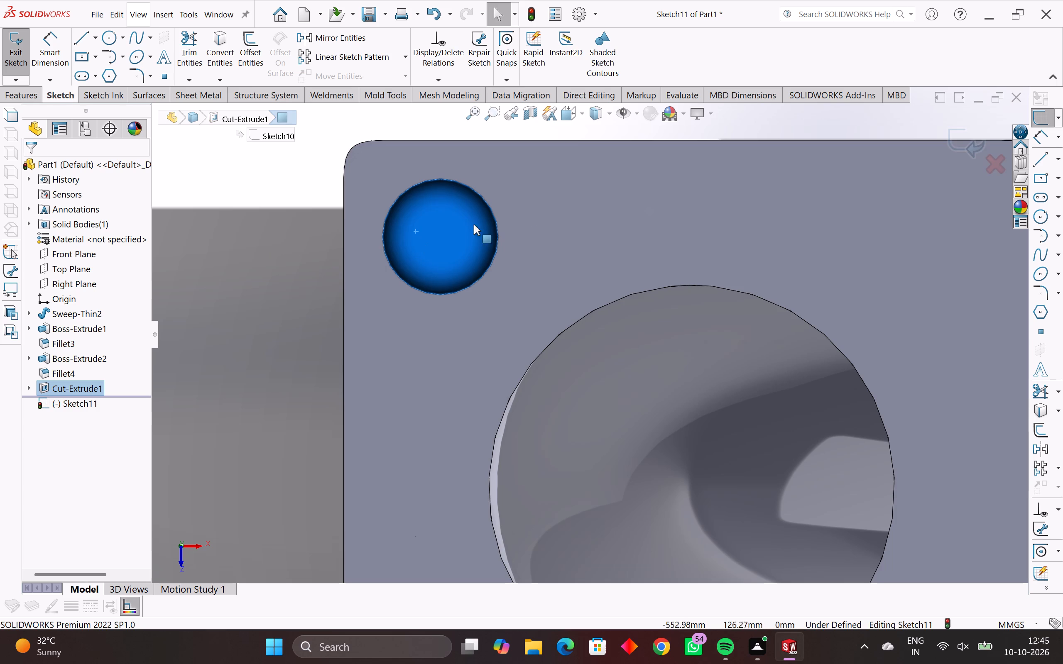
key("Escape")
key("Escape")
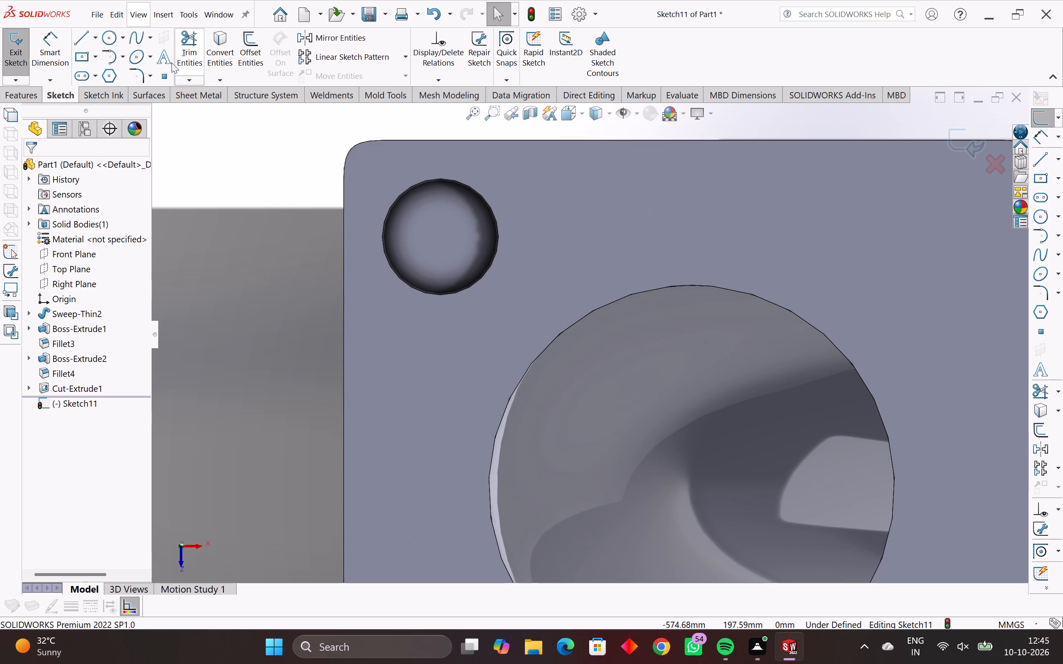
left_click(117, 37)
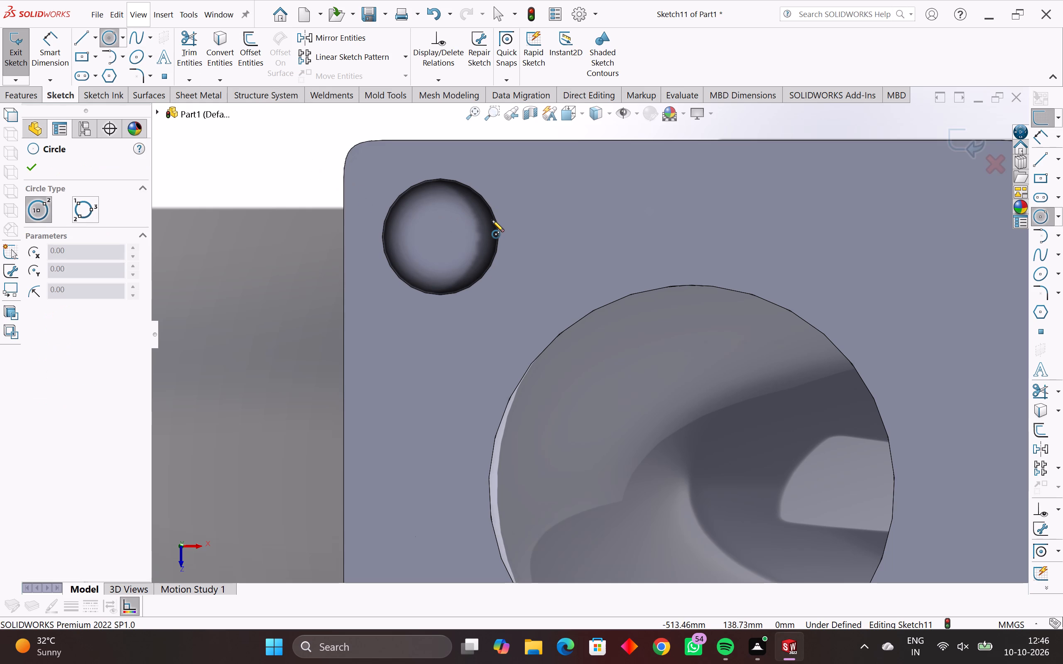
scroll(492, 220, "up", 2)
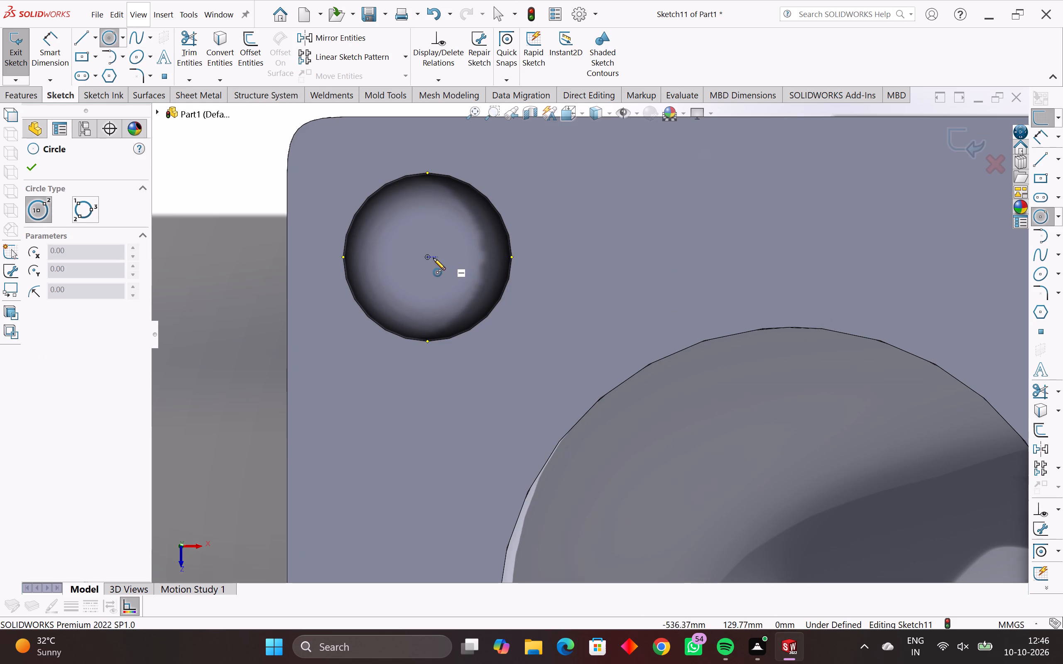
left_click(428, 257)
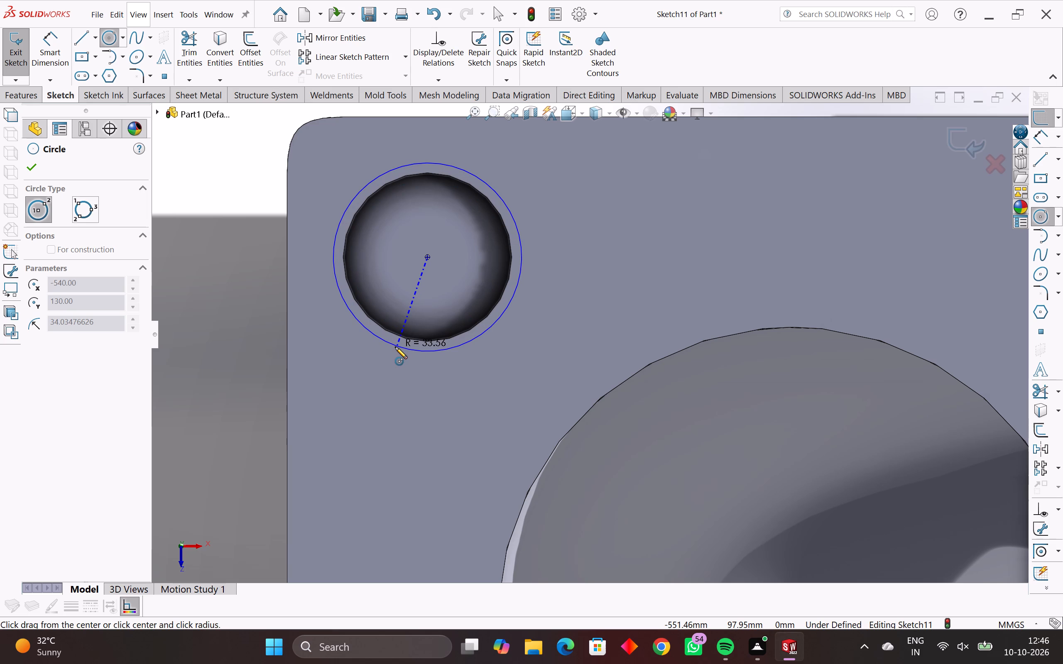
left_click(432, 298)
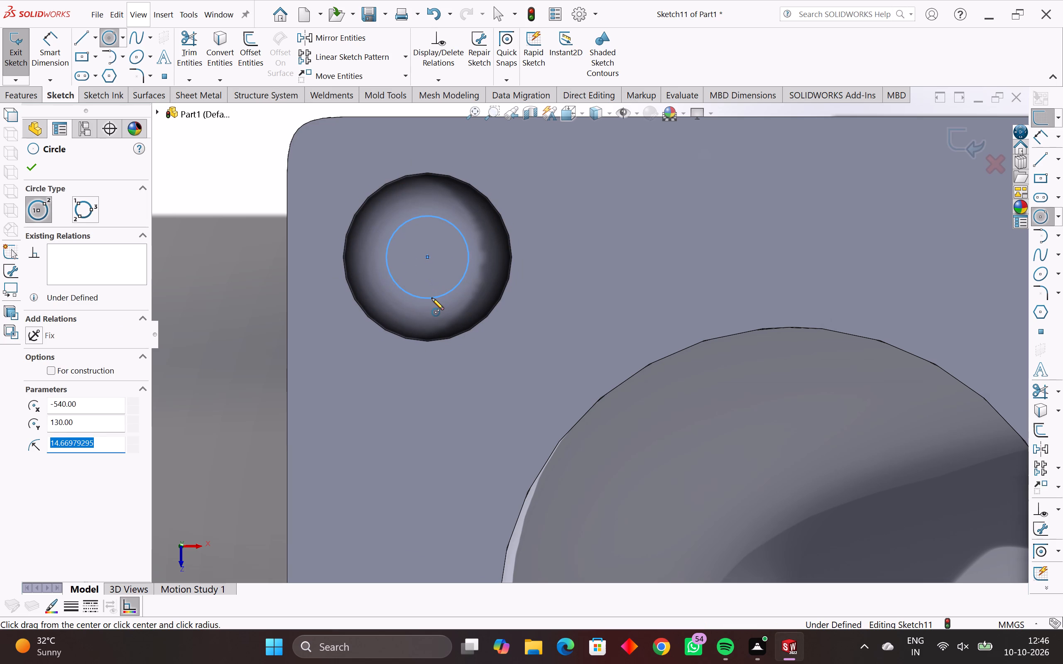
type("15")
key("Return")
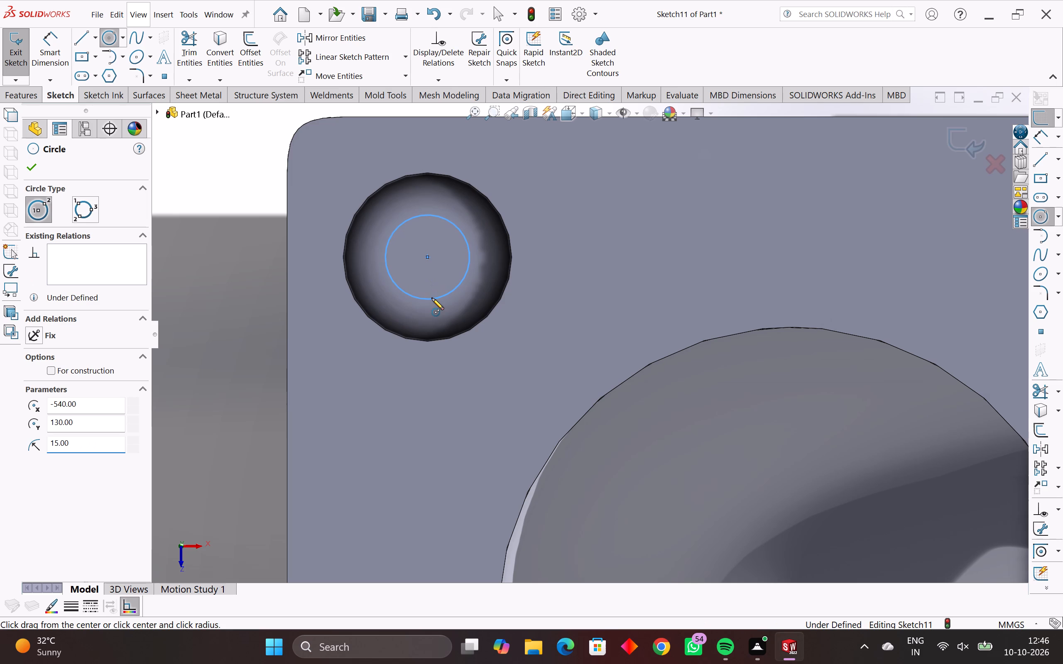
left_click(34, 173)
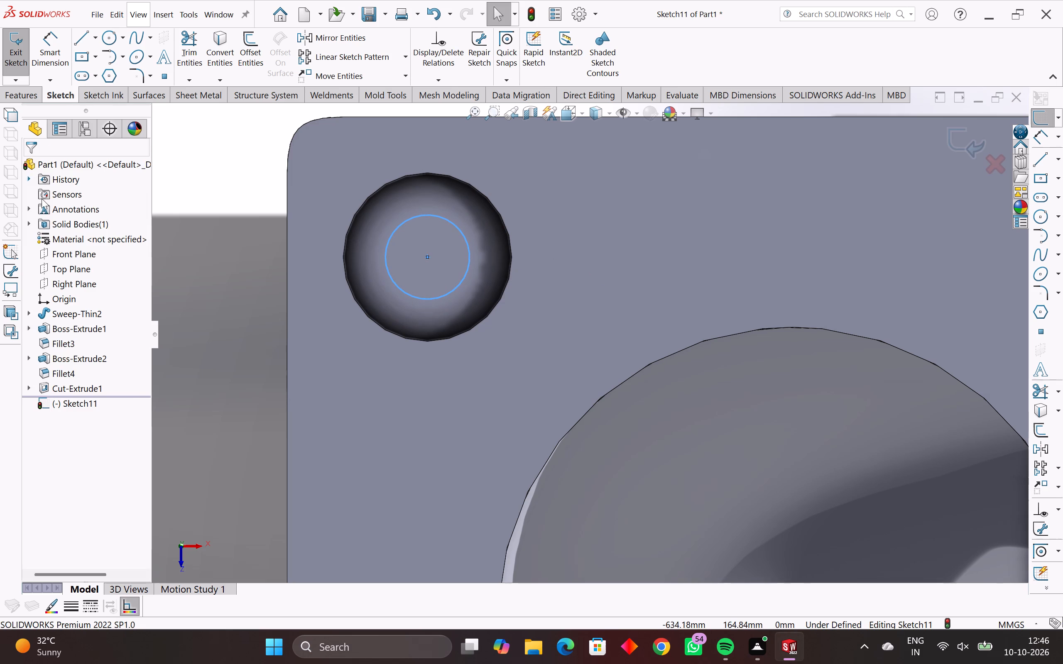
Fully define the small circle's sketch with automatically calculated relations and dimensions.
middle_click_drag(328, 415, 356, 410)
scroll(376, 361, "down", 2)
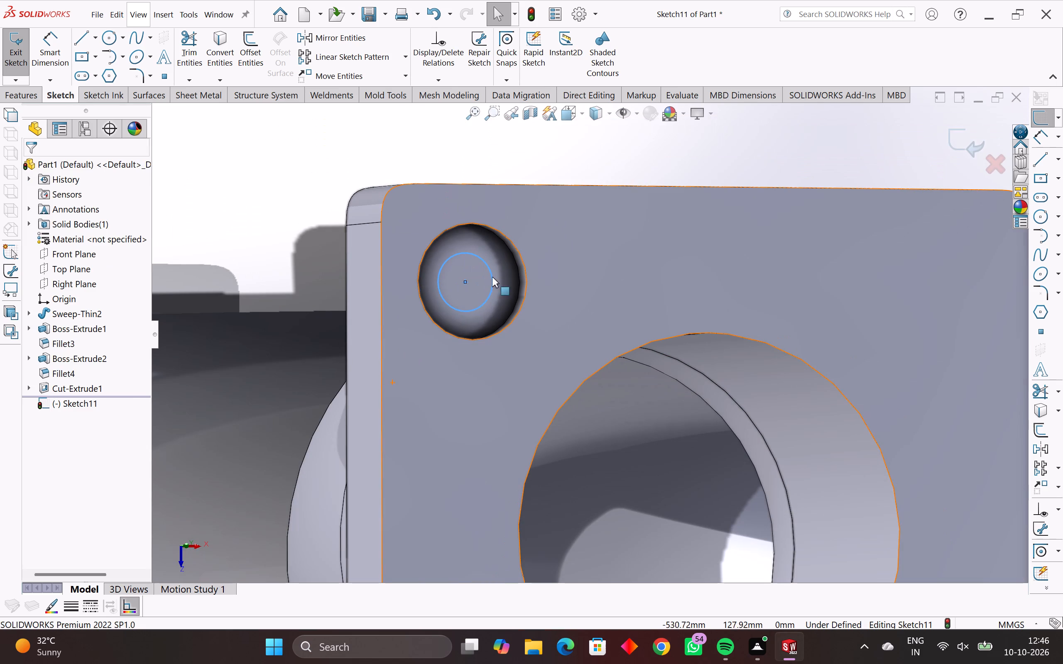
left_click_drag(589, 144, 400, 398)
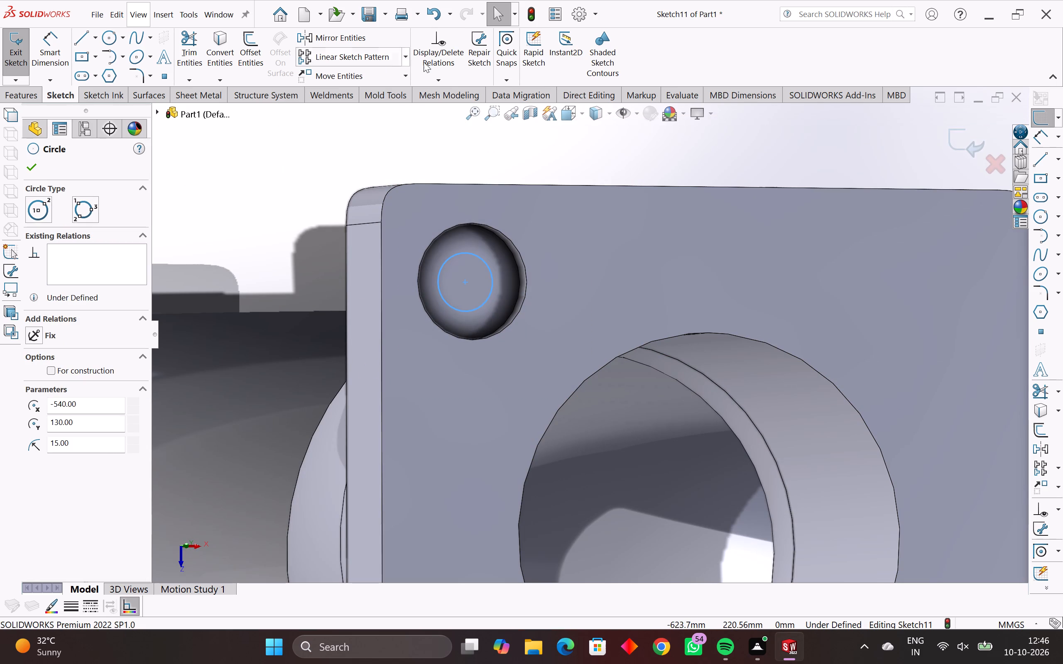
left_click(443, 77)
left_click(426, 129)
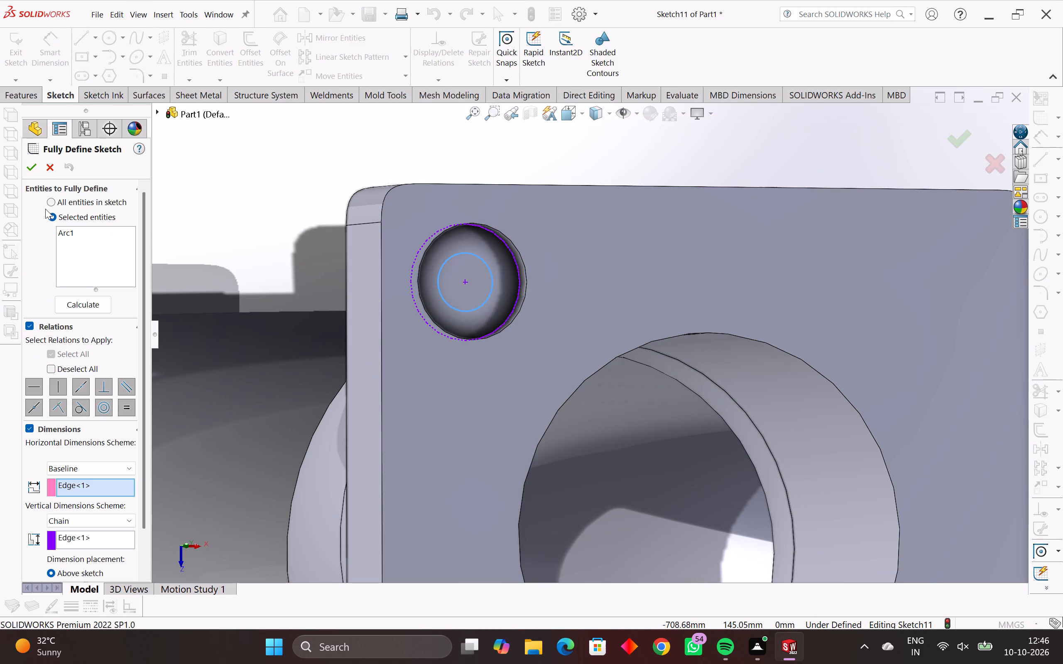
left_click(88, 307)
left_click(30, 165)
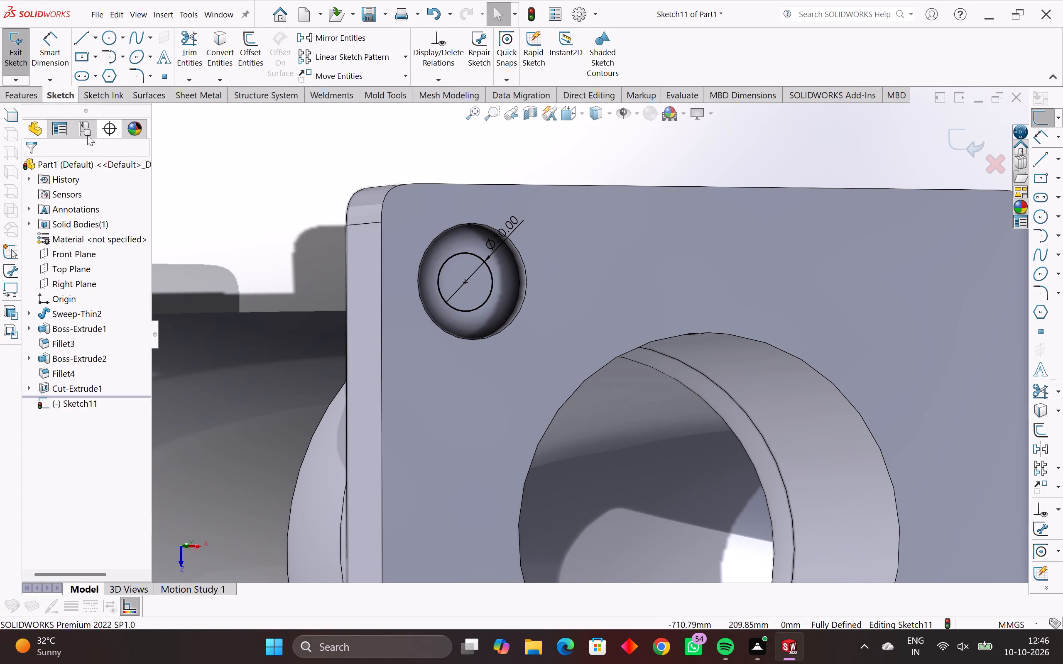
Start a Cut-Extrude of the 30 mm circle with the Through All - Both end condition.
left_click(28, 90)
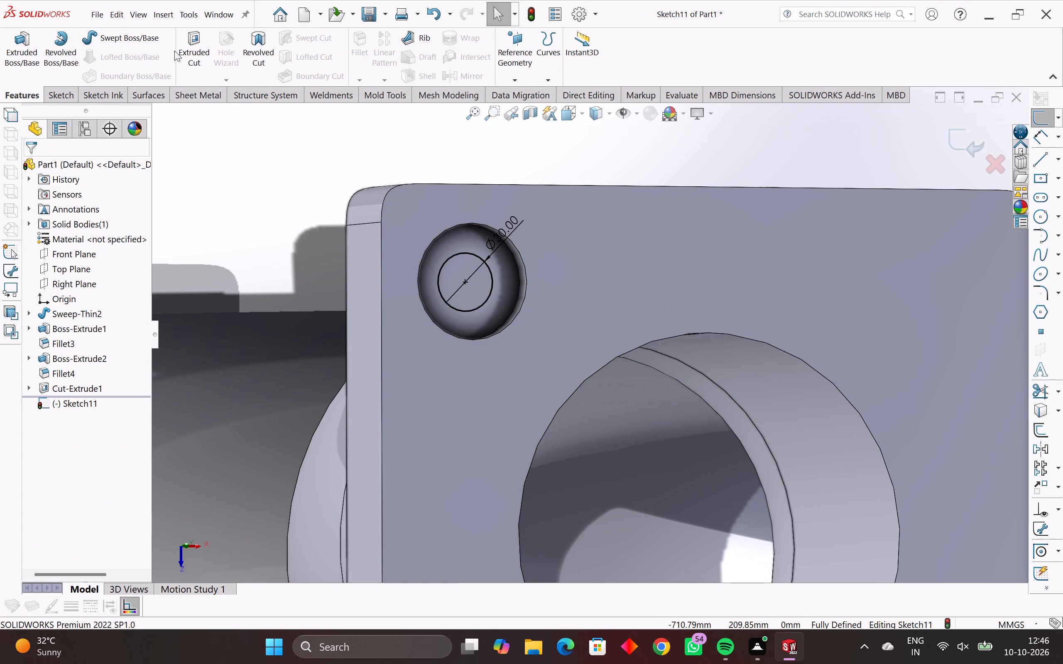
left_click(188, 44)
middle_click_drag(291, 380, 362, 430)
left_click(115, 249)
left_click(115, 246)
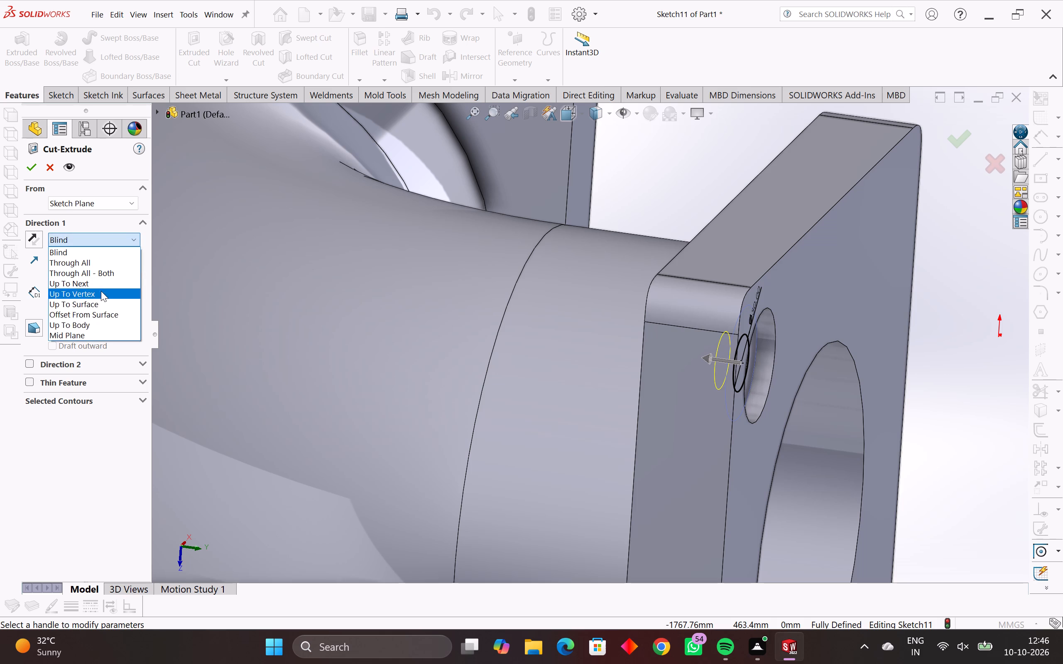
left_click(78, 254)
left_click(103, 243)
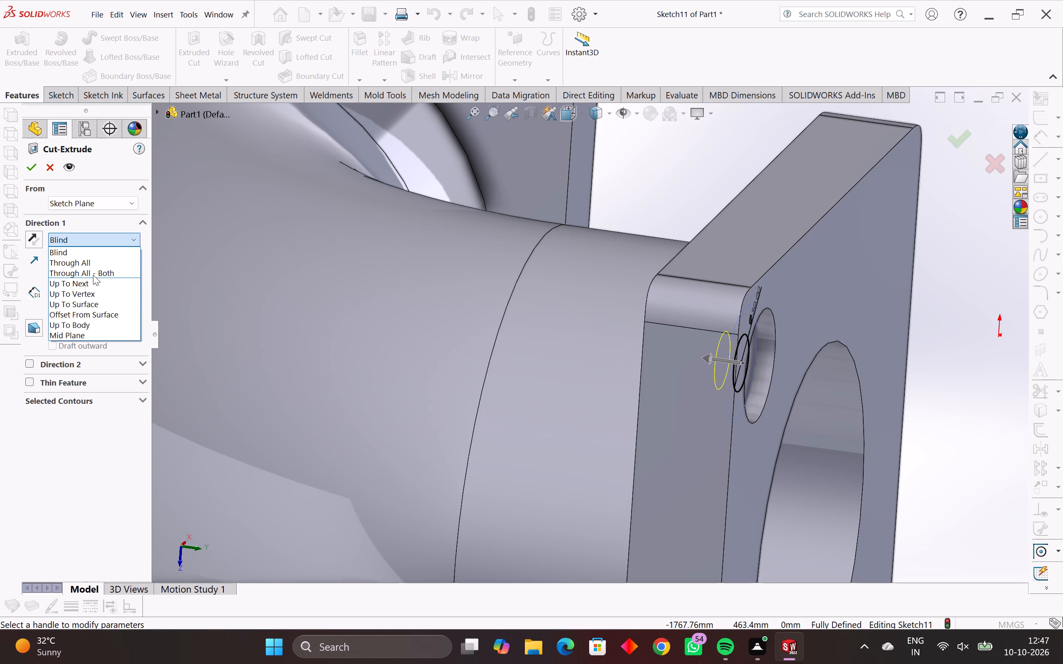
left_click(91, 274)
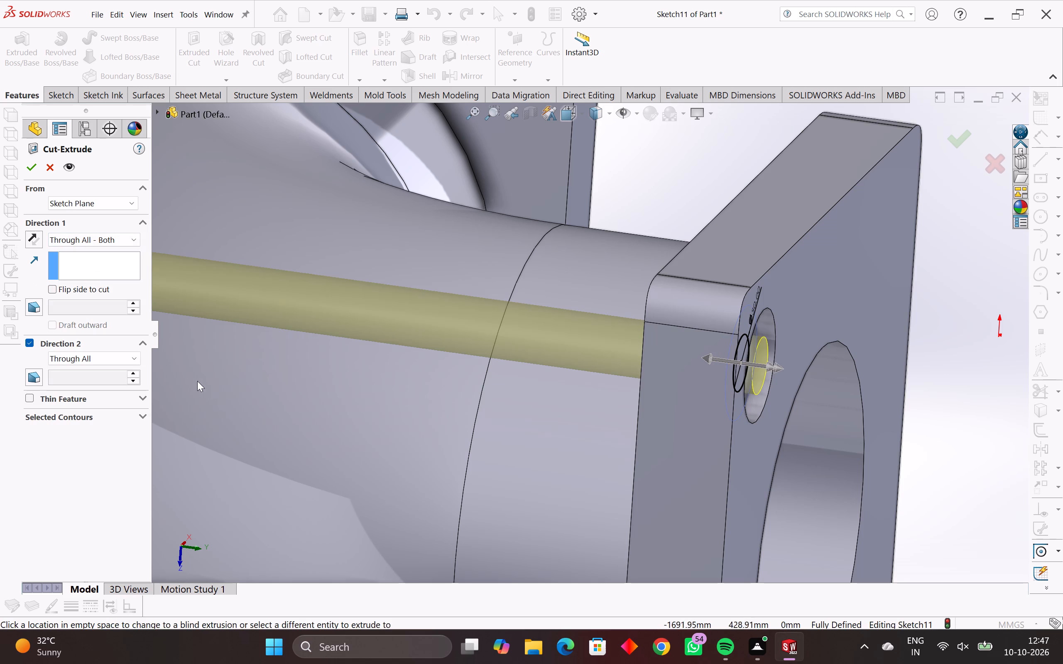
middle_click_drag(218, 403, 296, 436)
scroll(296, 436, "down", 5)
middle_click_drag(296, 436, 216, 450)
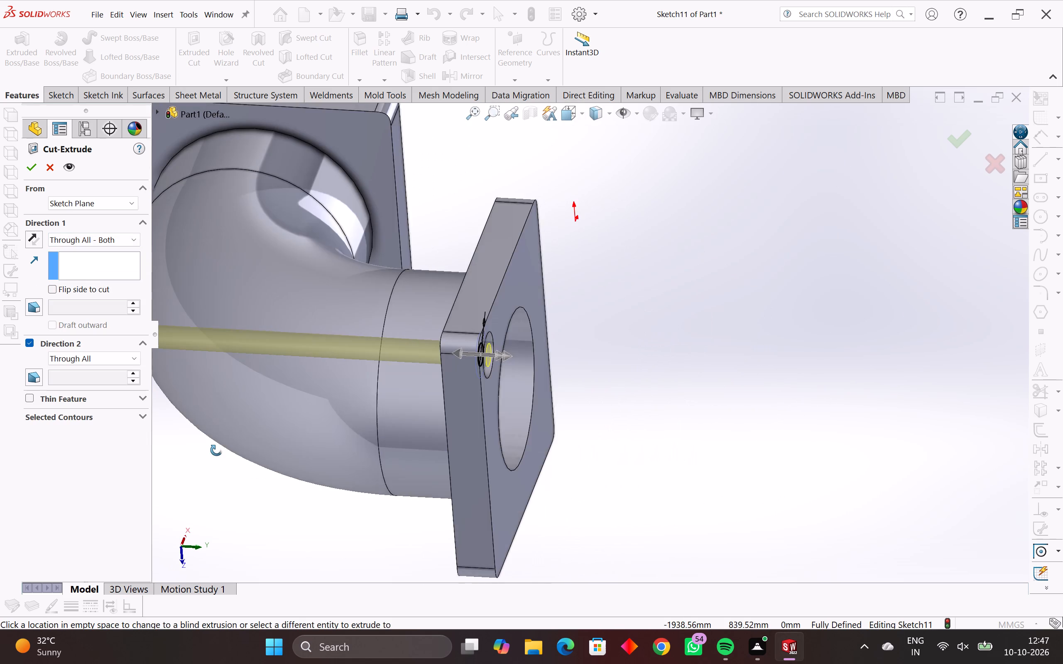
middle_click_drag(216, 450, 239, 481)
scroll(239, 481, "down", 1)
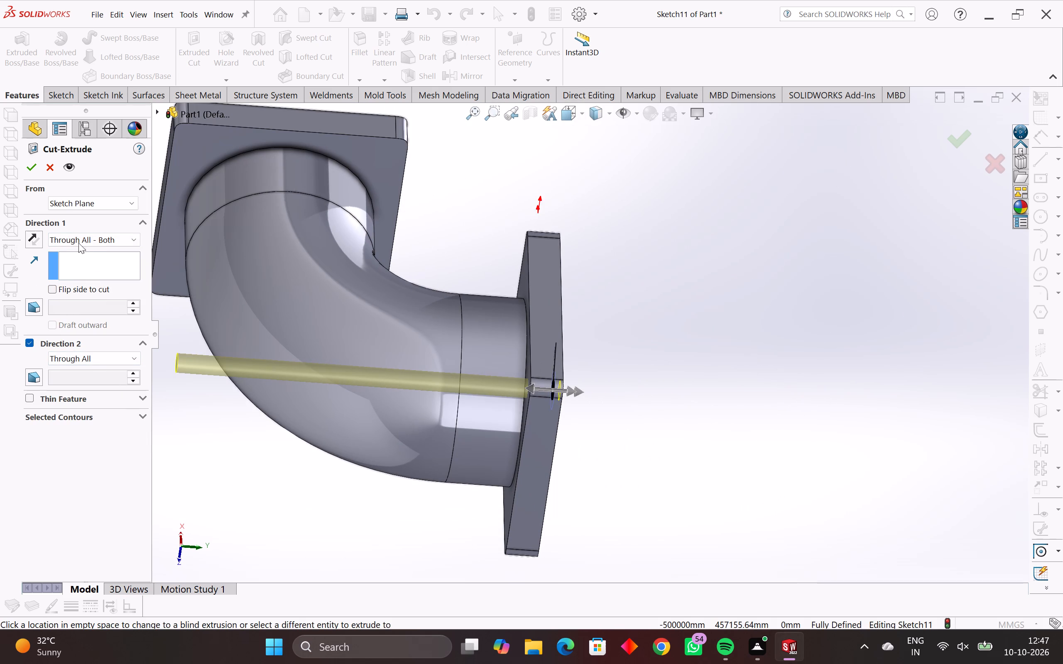
Set the cut's Direction 1 to Up To Surface, ending at the flange's pipe-side face, and complete the cut.
left_click(101, 236)
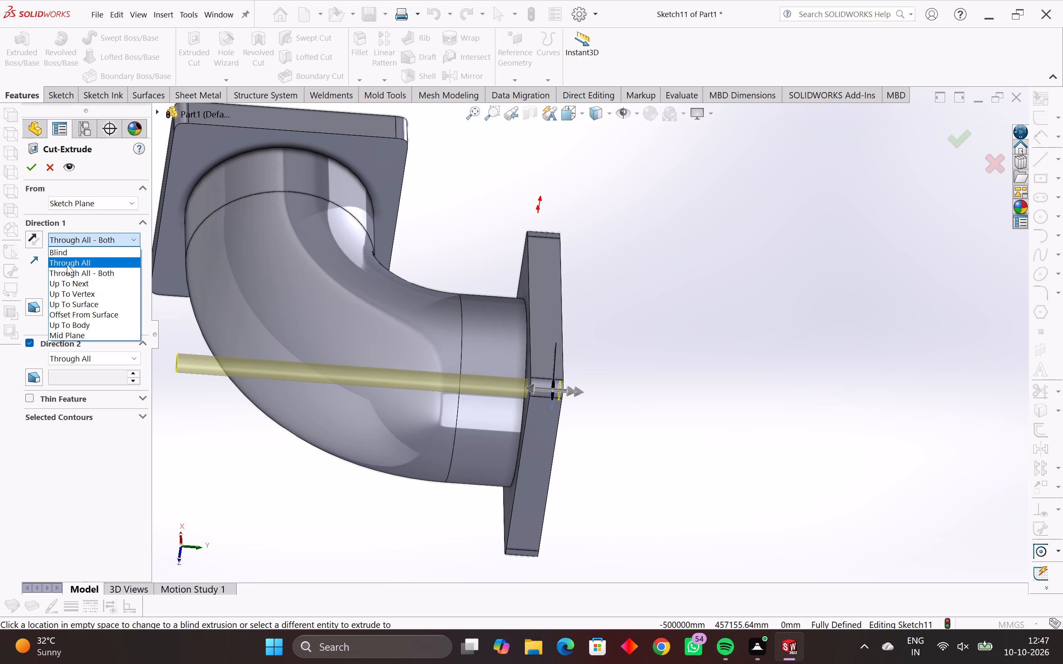
left_click(67, 264)
left_click(93, 236)
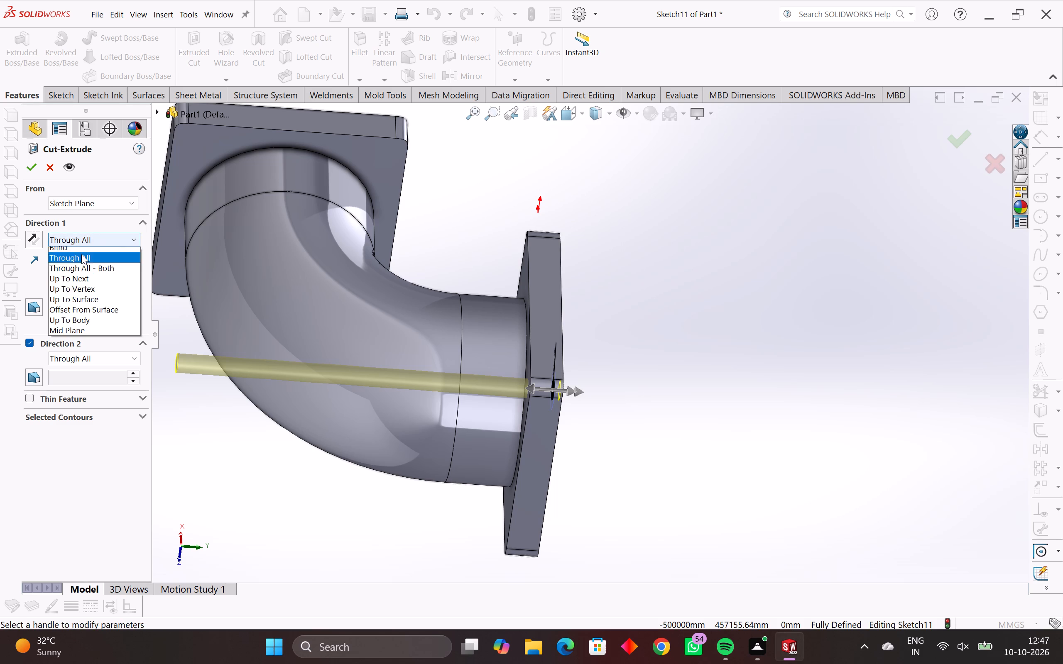
left_click(66, 305)
middle_click_drag(459, 439, 466, 444)
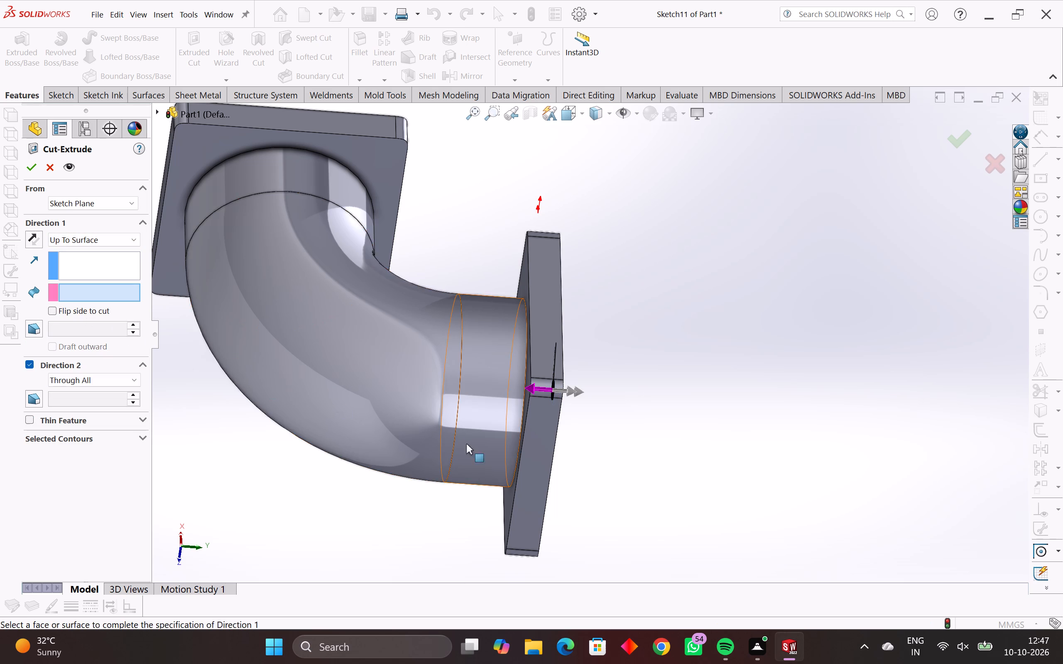
middle_click_drag(466, 444, 420, 464)
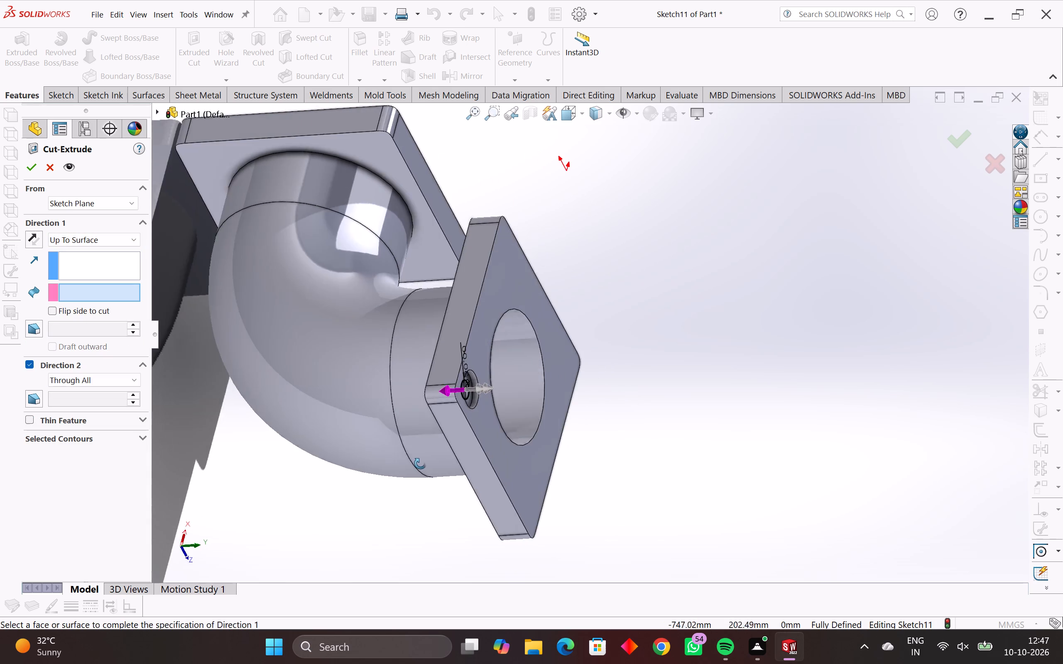
middle_click_drag(420, 464, 544, 436)
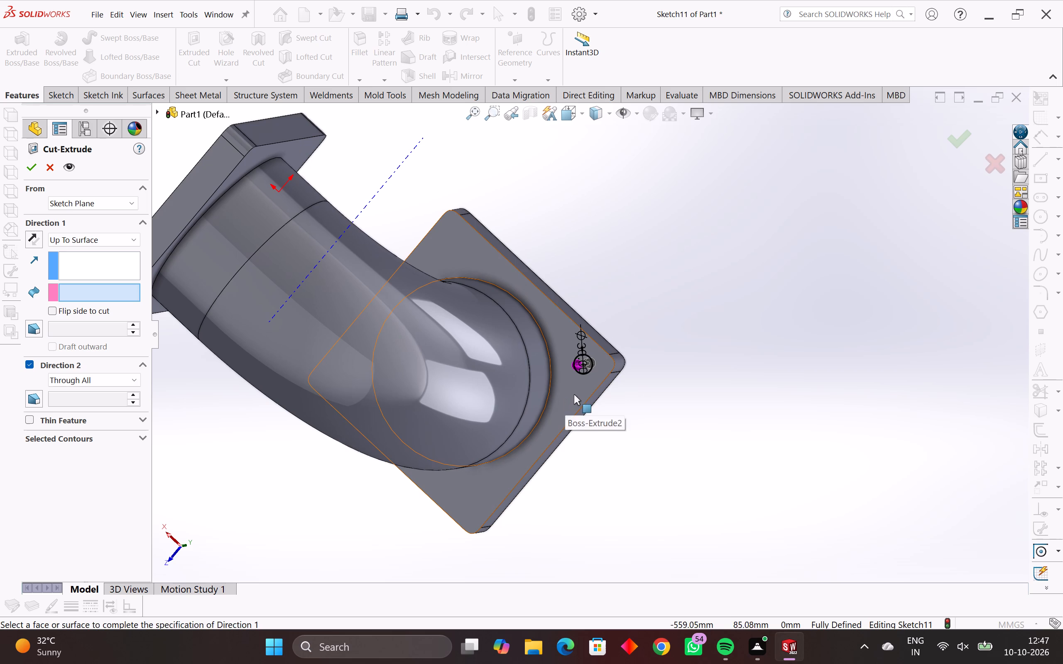
left_click(574, 394)
middle_click_drag(574, 401, 477, 451)
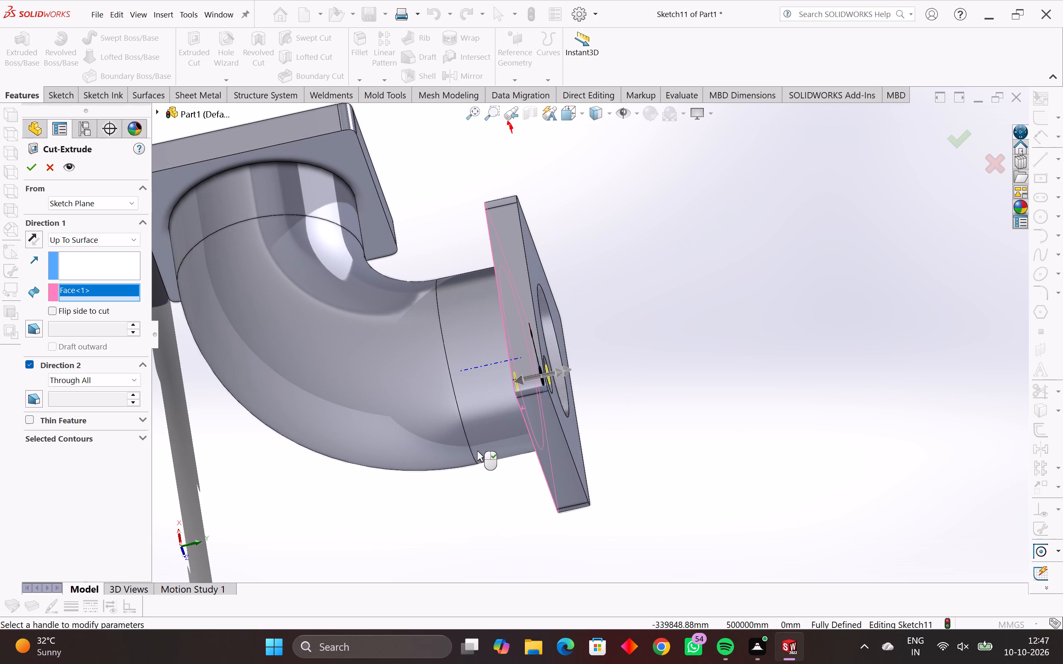
key("Return")
Examine the stepped corner hole from both sides of the flange.
middle_click_drag(507, 432, 586, 411)
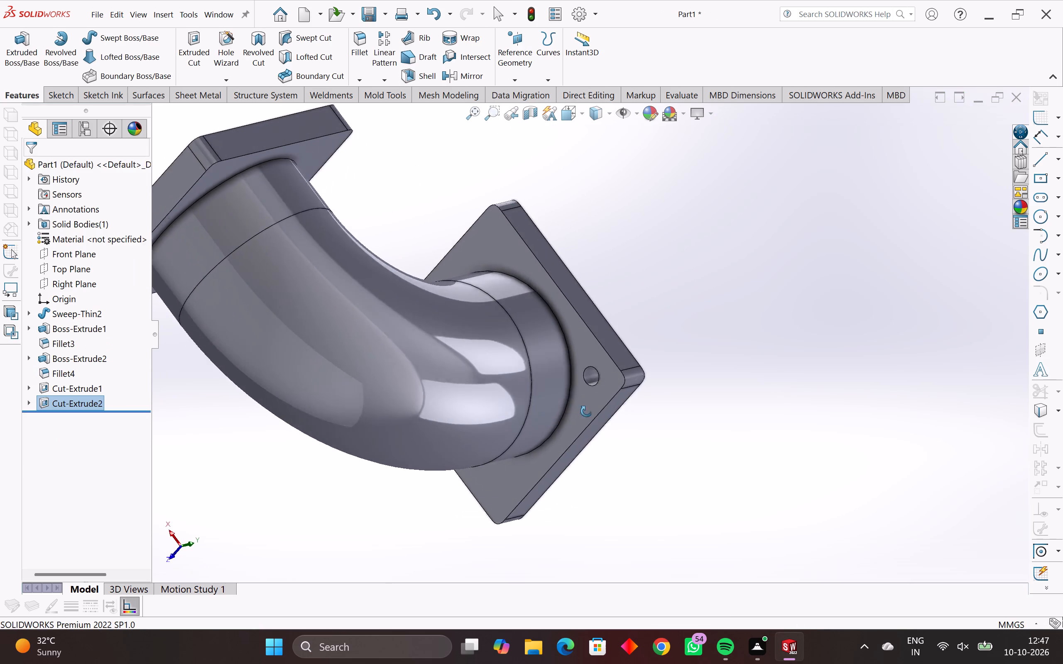
middle_click_drag(586, 411, 593, 395)
scroll(590, 384, "up", 3)
middle_click_drag(590, 384, 361, 495)
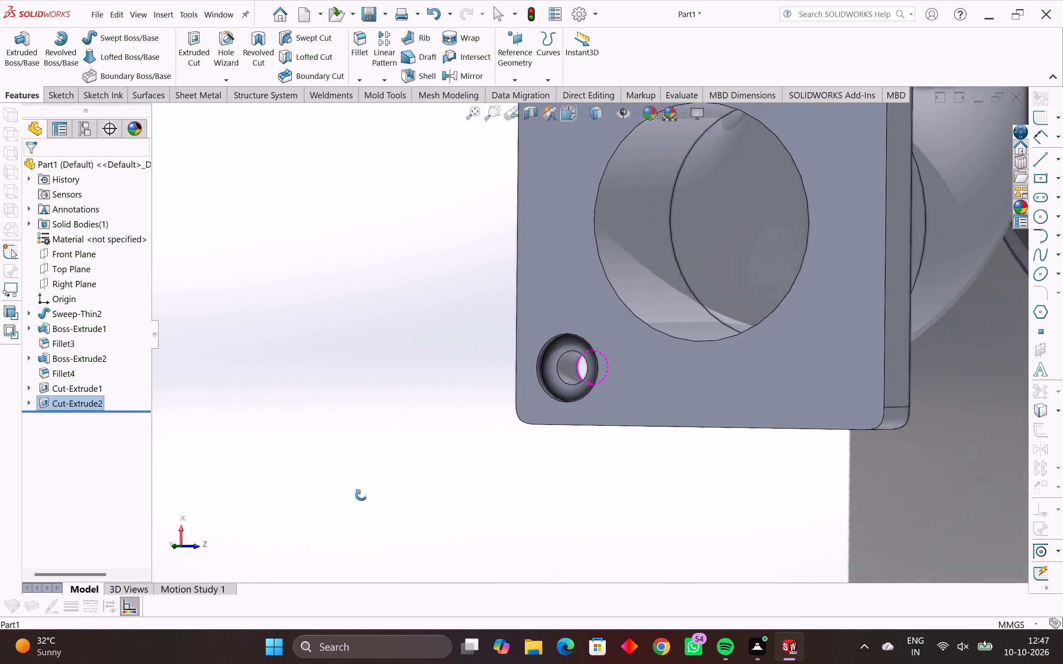
middle_click_drag(361, 495, 397, 476)
scroll(408, 476, "down", 2)
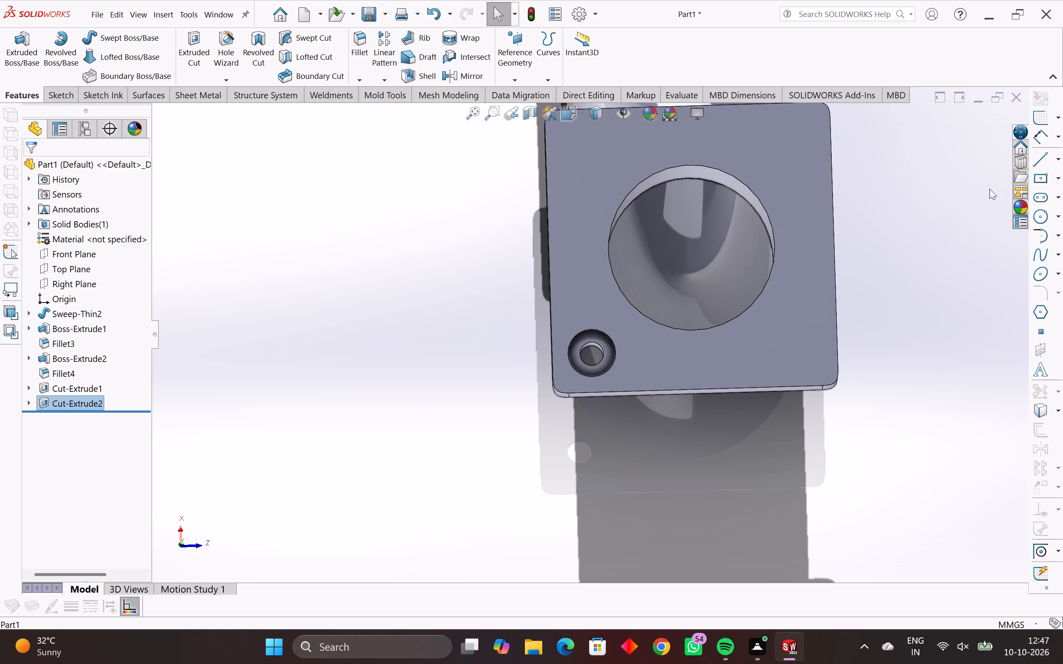
Add the default color appearance from the appearance library to the selected second cut feature.
left_click(1018, 207)
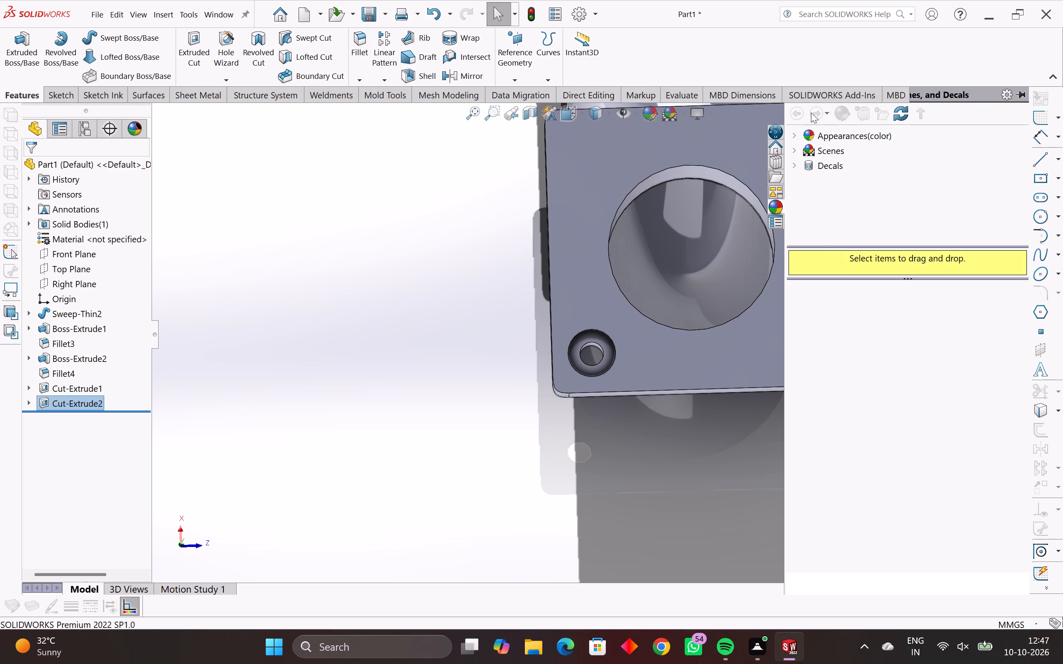
left_click(828, 140)
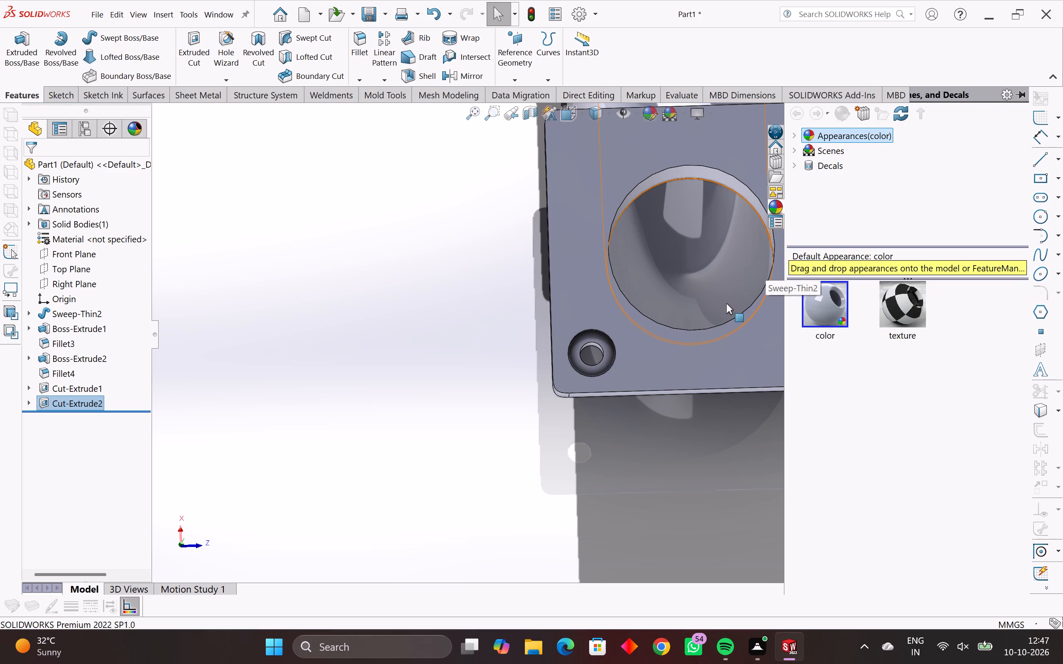
left_click(846, 304)
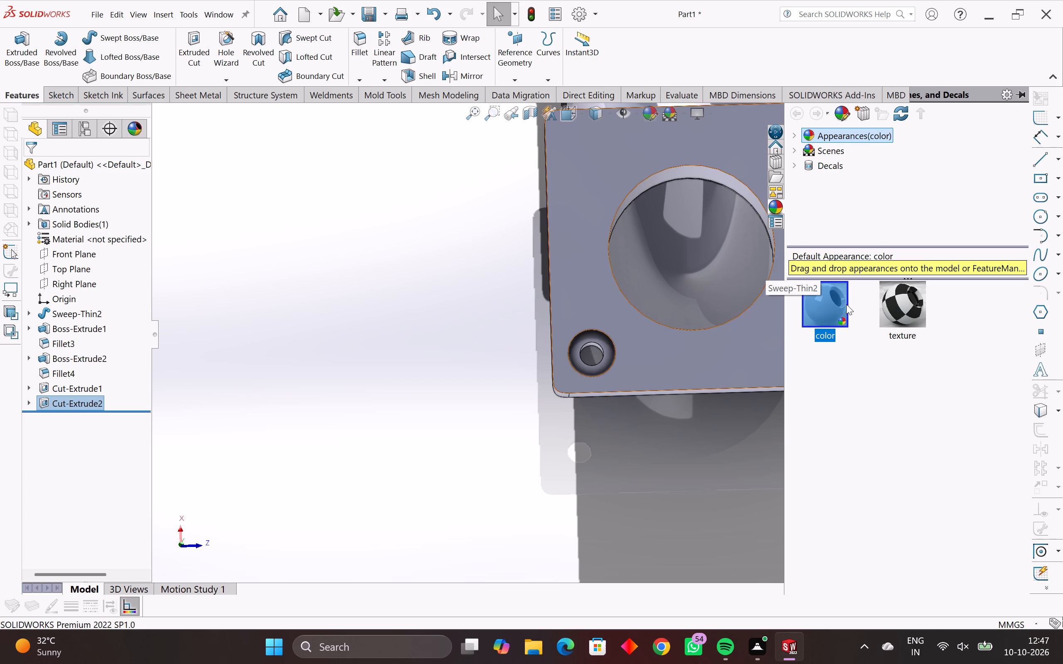
left_click(821, 150)
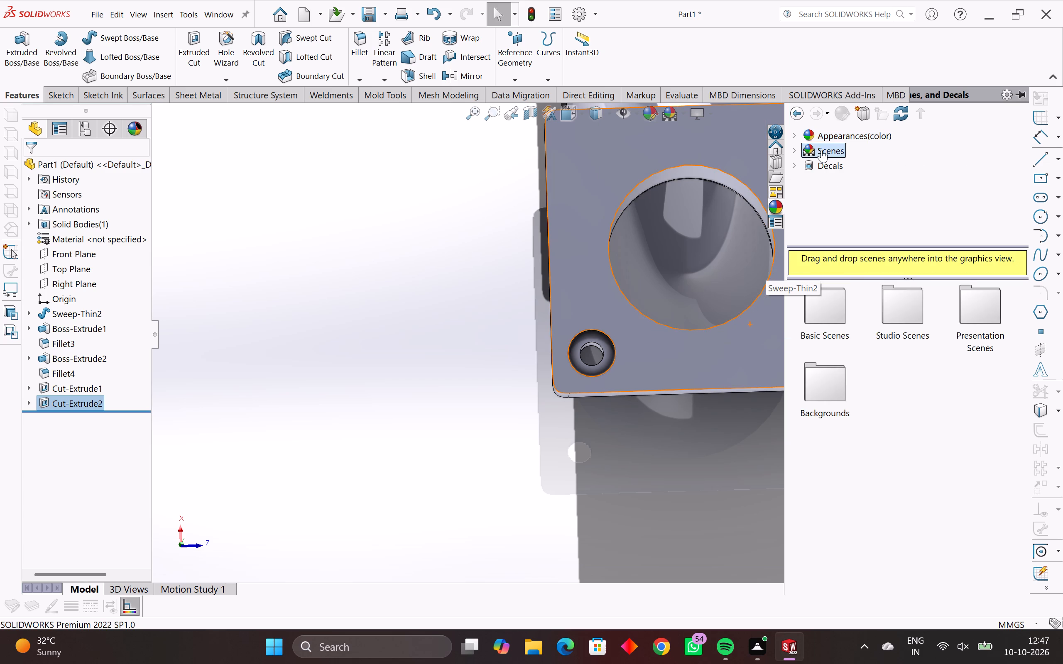
left_click(819, 163)
left_click(821, 132)
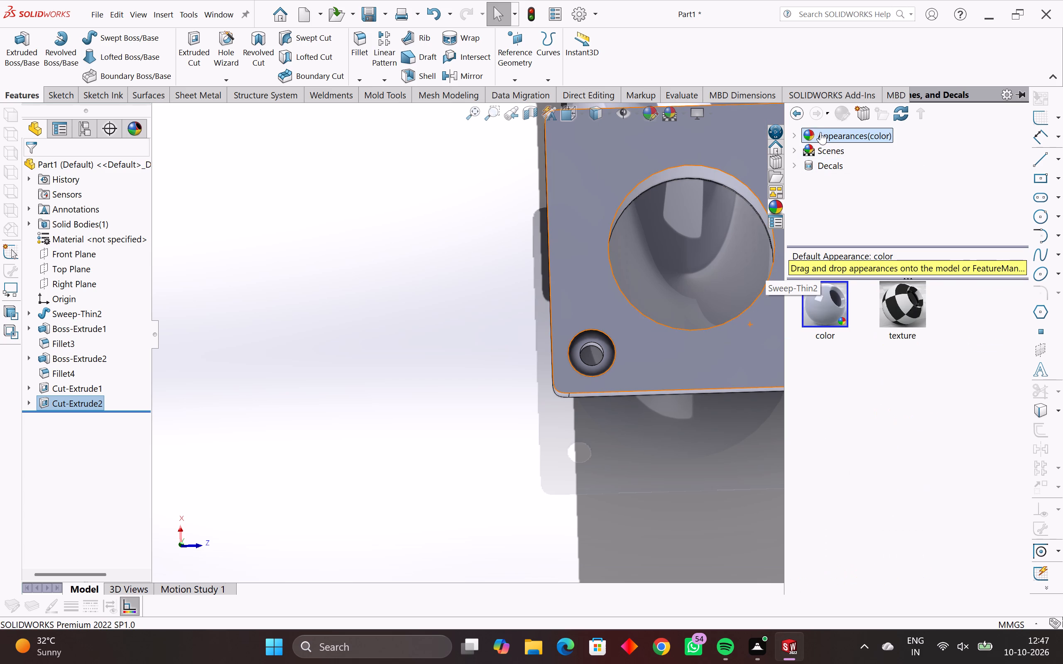
right_click(881, 259)
left_click(881, 259)
double_click(881, 259)
left_click(828, 310)
left_click(842, 324)
right_click(842, 324)
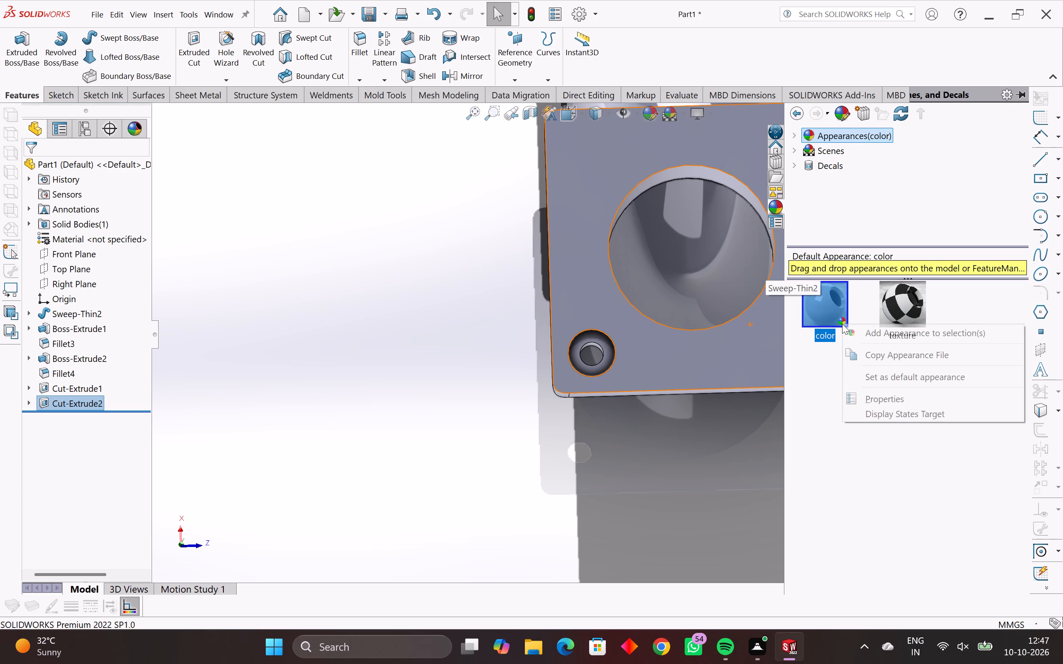
left_click(876, 332)
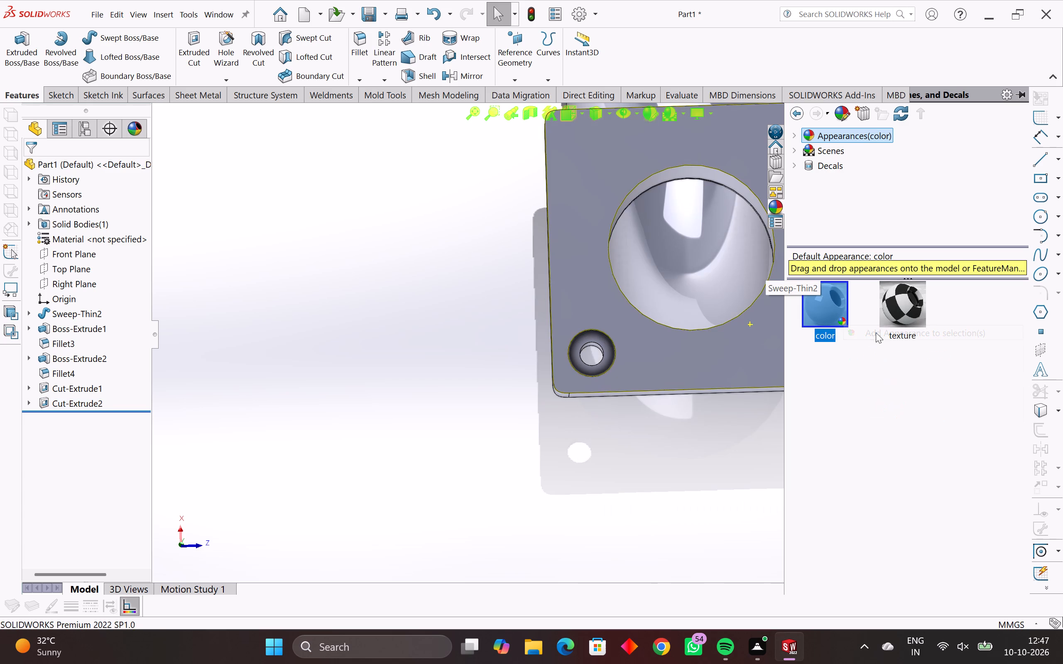
Examine the whole elbow from several sides to check the appearance.
middle_click_drag(716, 350, 757, 379)
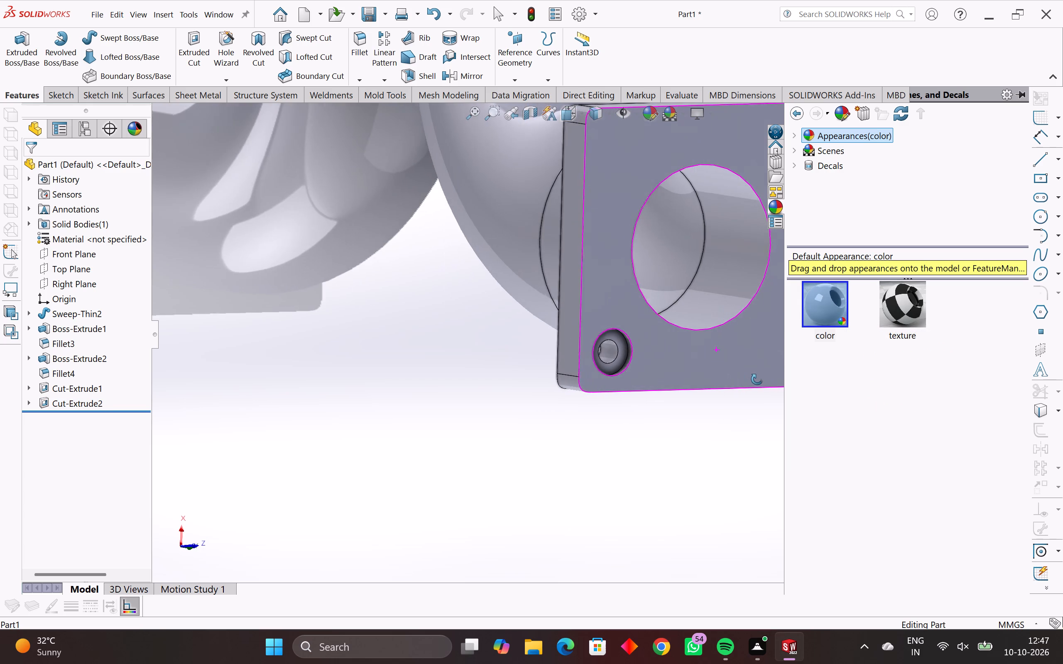
middle_click_drag(757, 379, 722, 386)
scroll(722, 386, "down", 2)
middle_click_drag(725, 386, 761, 383)
scroll(749, 355, "down", 4)
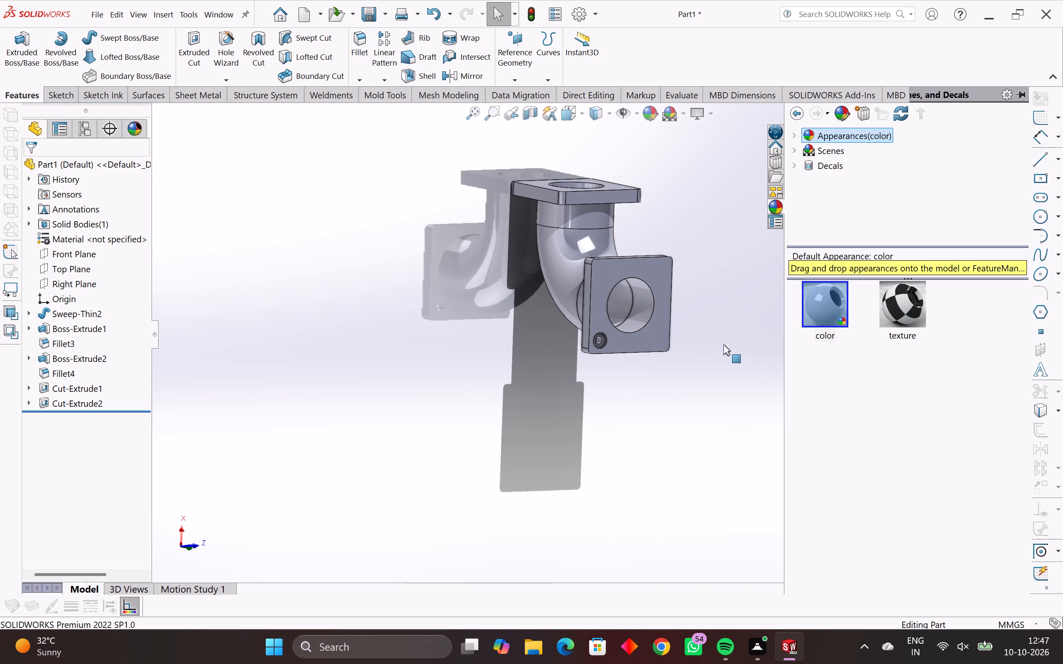
middle_click_drag(687, 327, 742, 309)
left_click(751, 398)
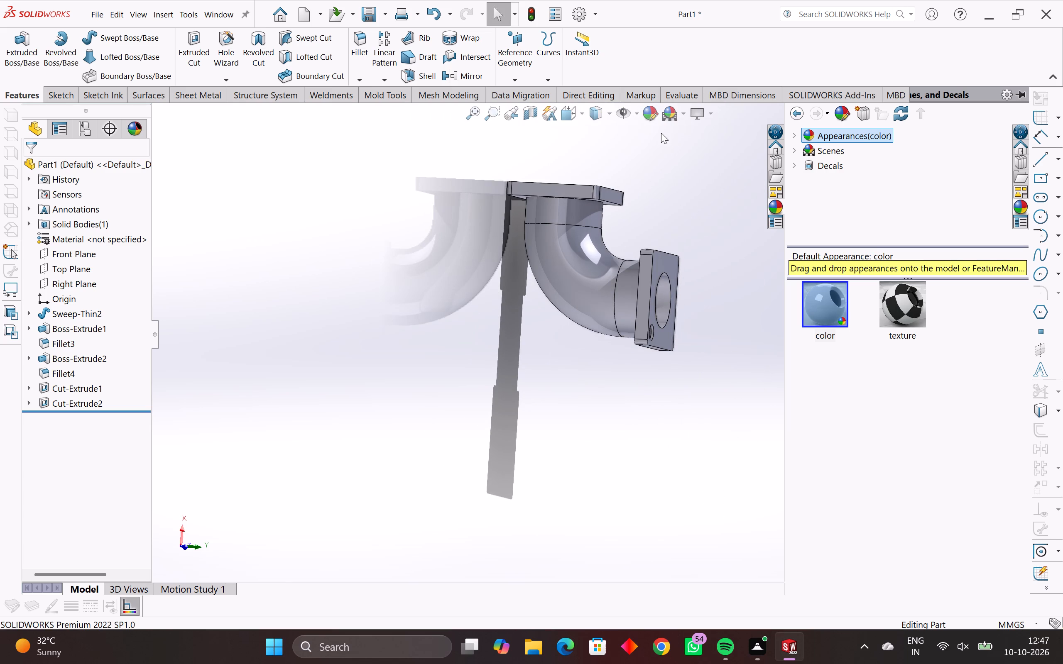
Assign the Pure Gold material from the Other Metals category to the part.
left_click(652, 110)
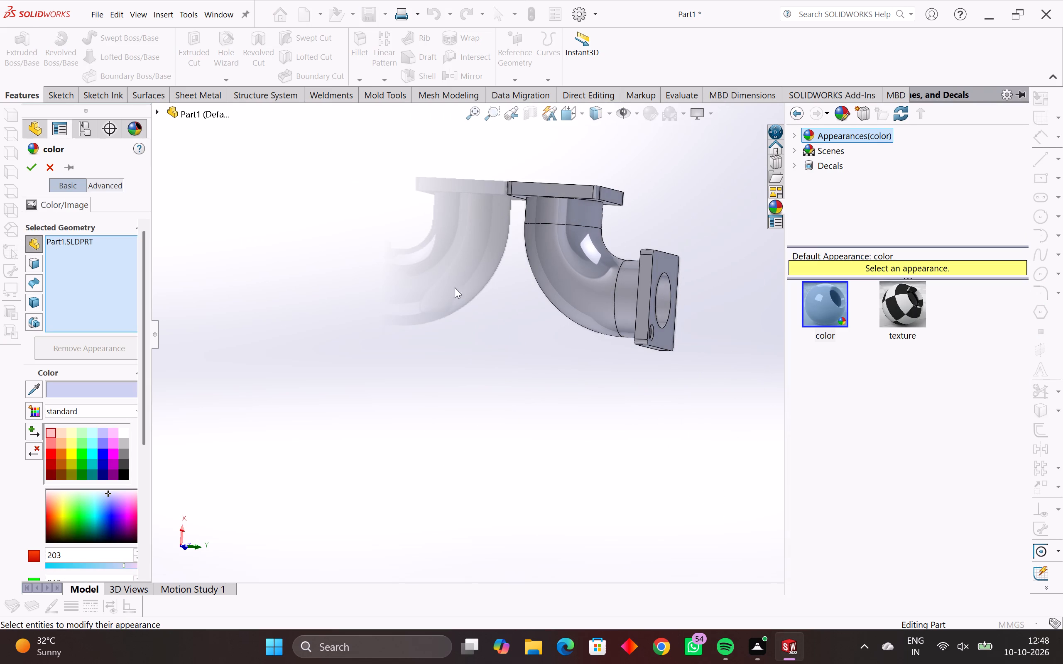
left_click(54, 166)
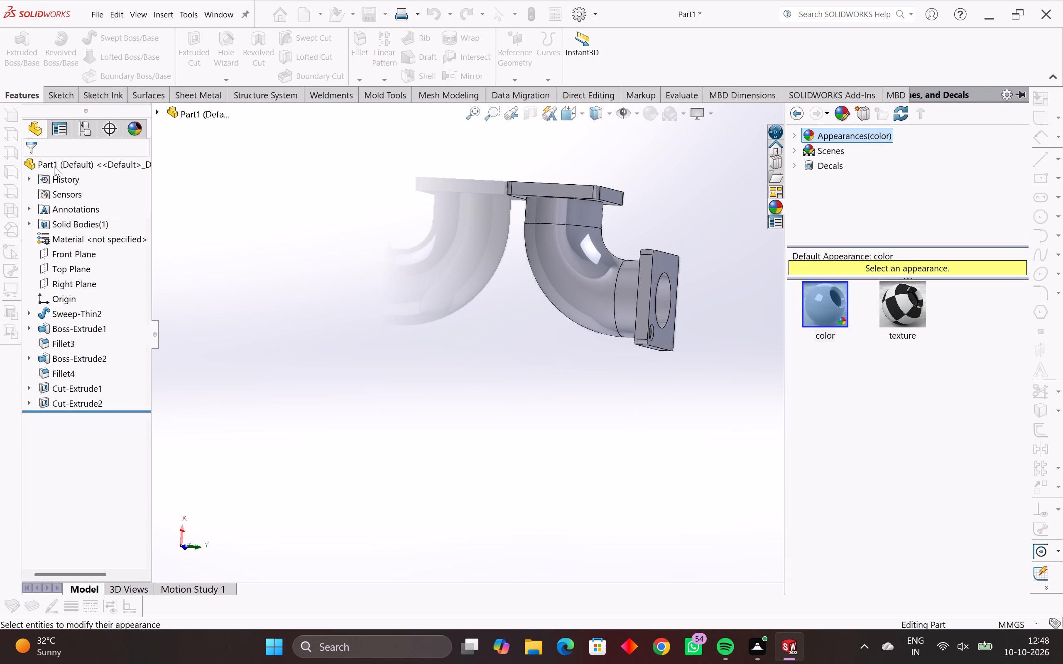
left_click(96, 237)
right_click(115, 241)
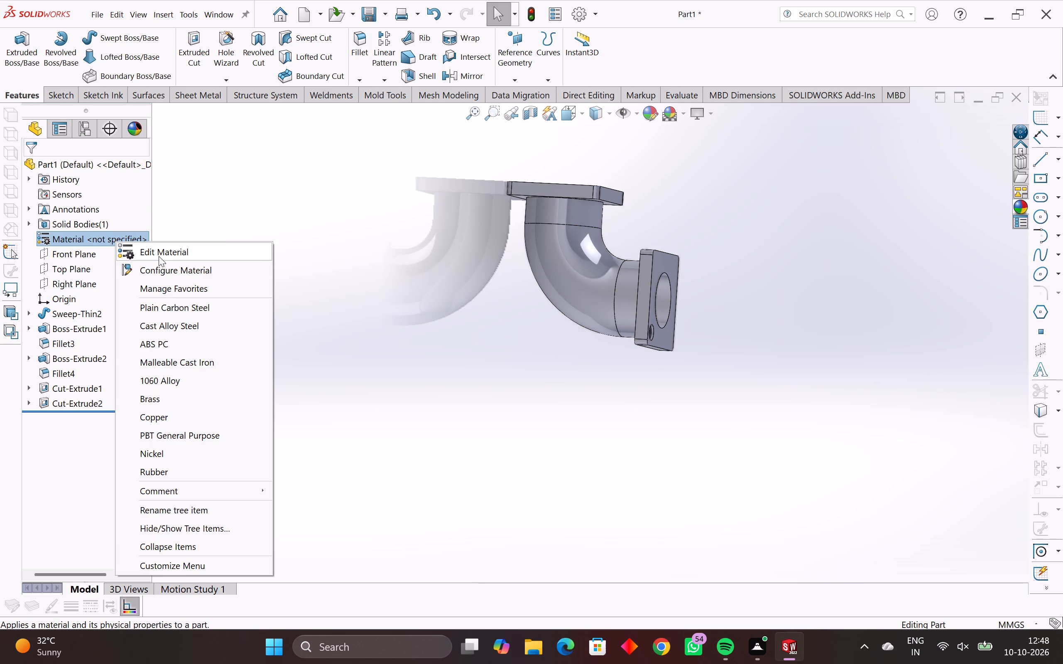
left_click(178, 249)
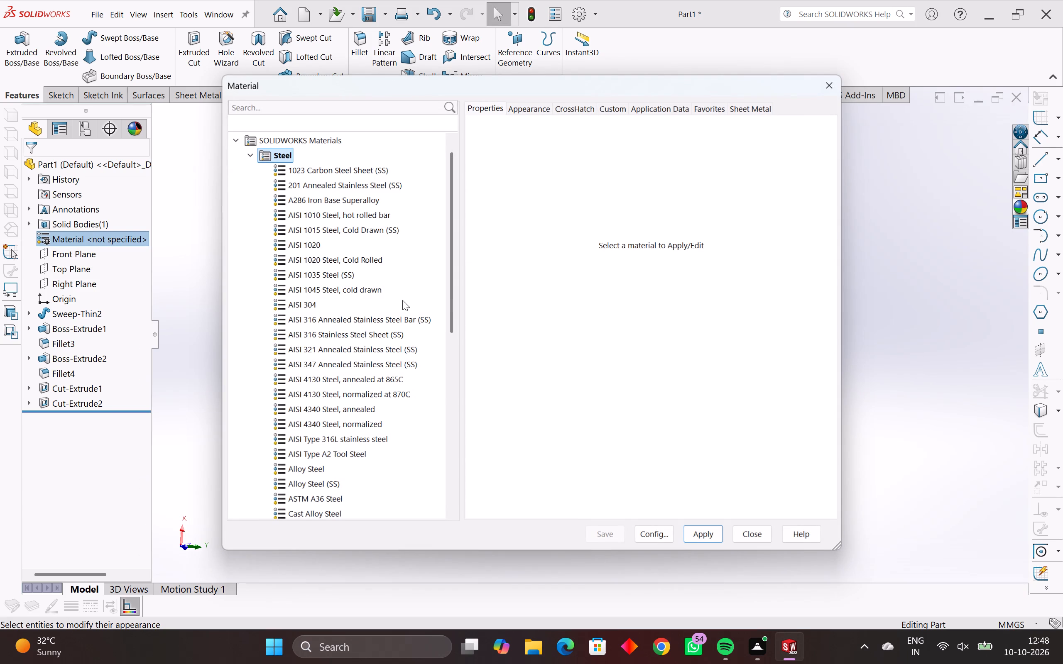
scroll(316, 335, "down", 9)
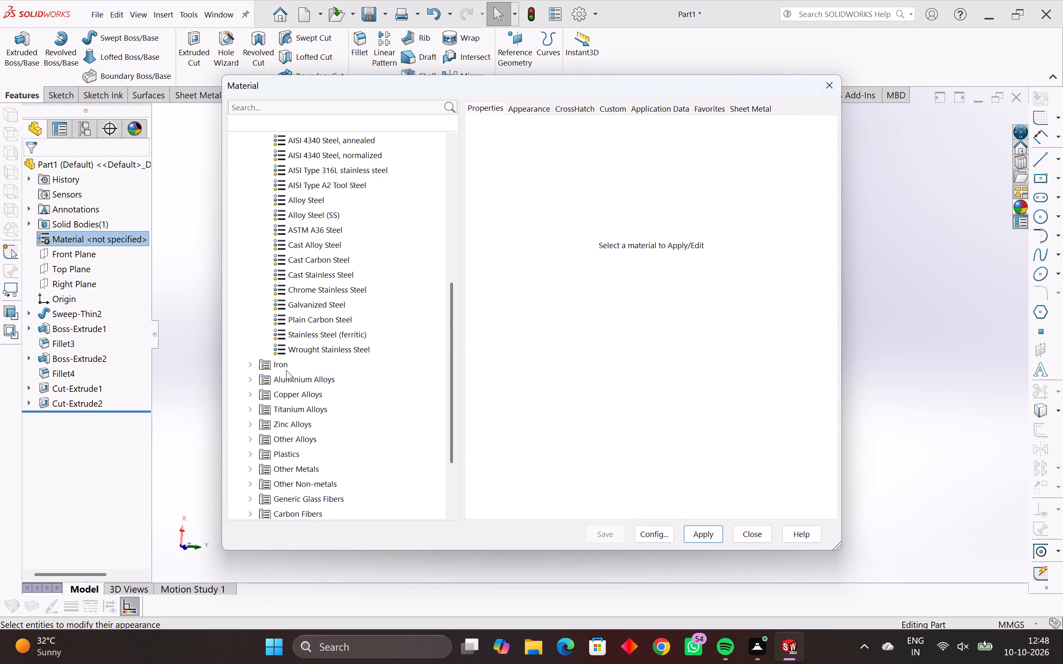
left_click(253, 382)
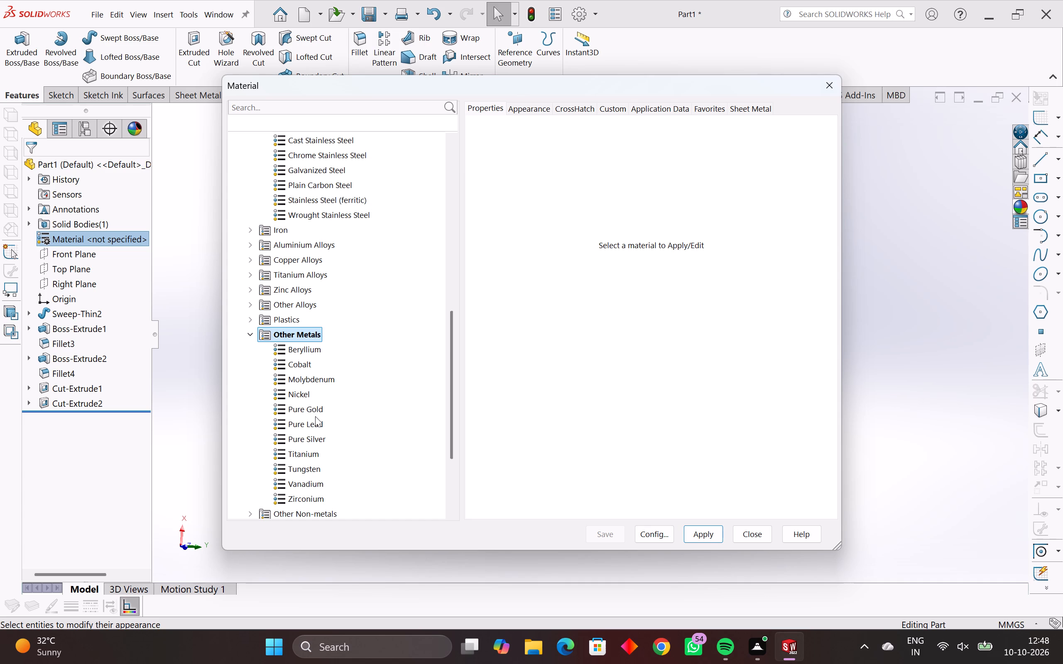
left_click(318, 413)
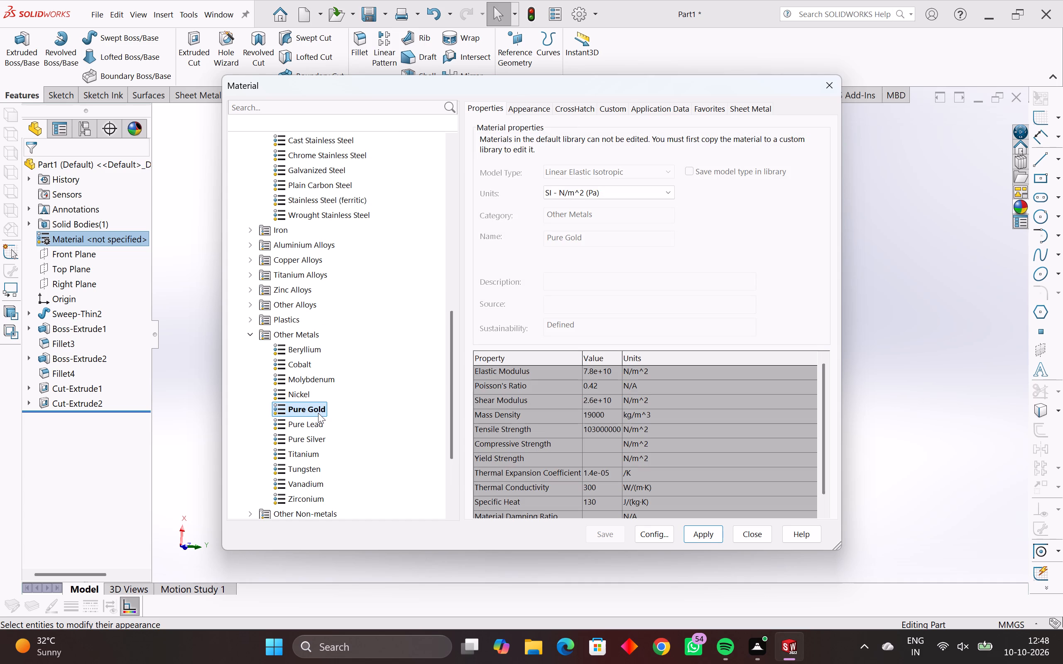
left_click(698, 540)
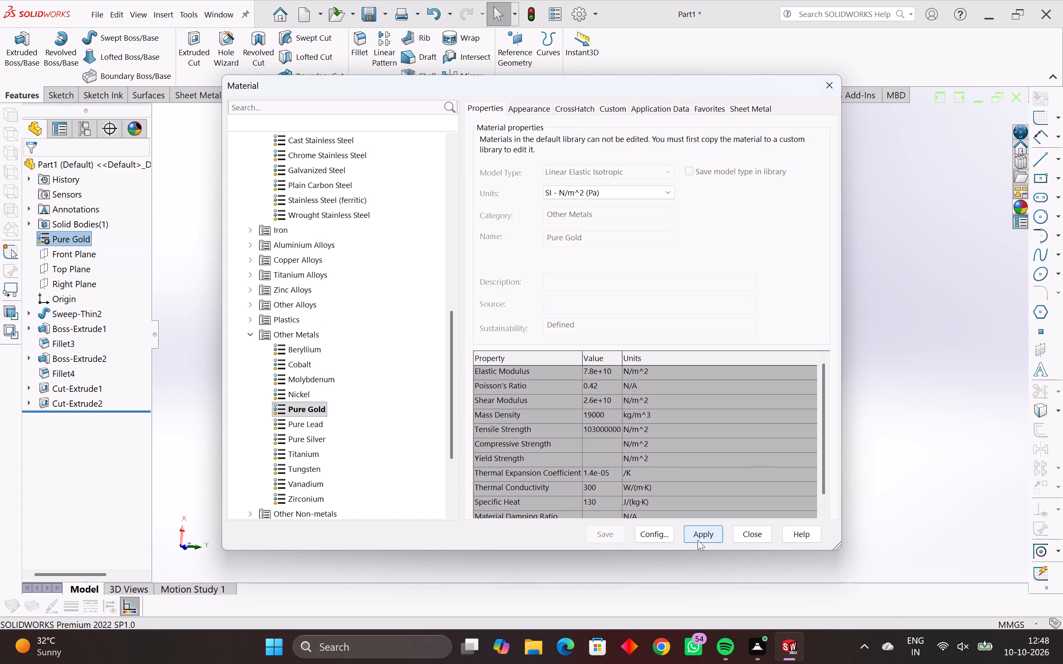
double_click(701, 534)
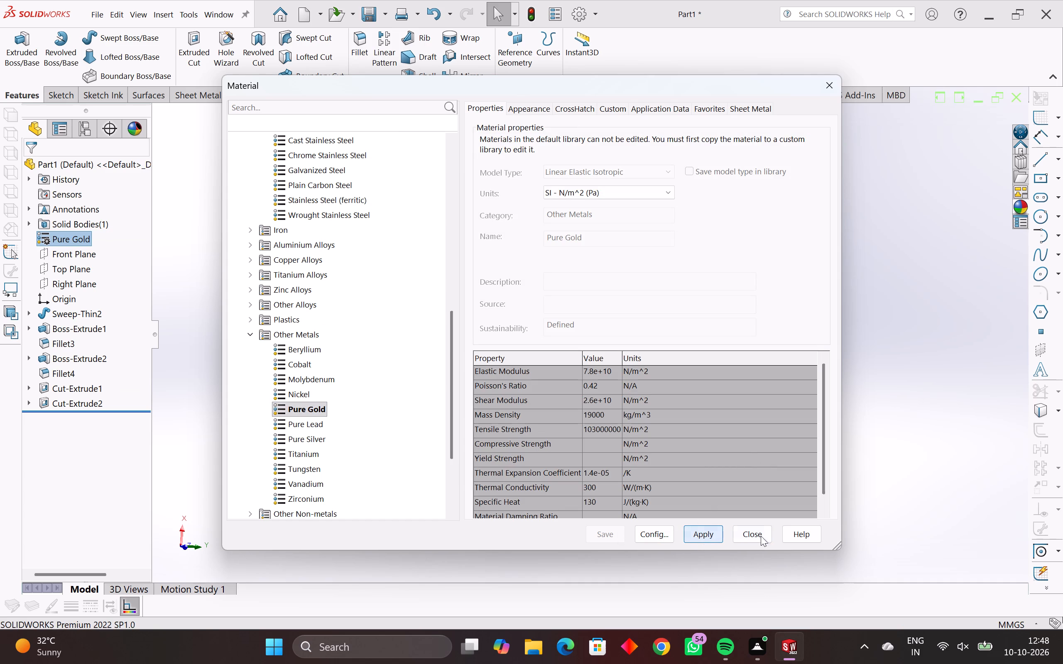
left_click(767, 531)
Examine the gold finish on the elbow and both flanges from several angles.
middle_click_drag(655, 295, 450, 405)
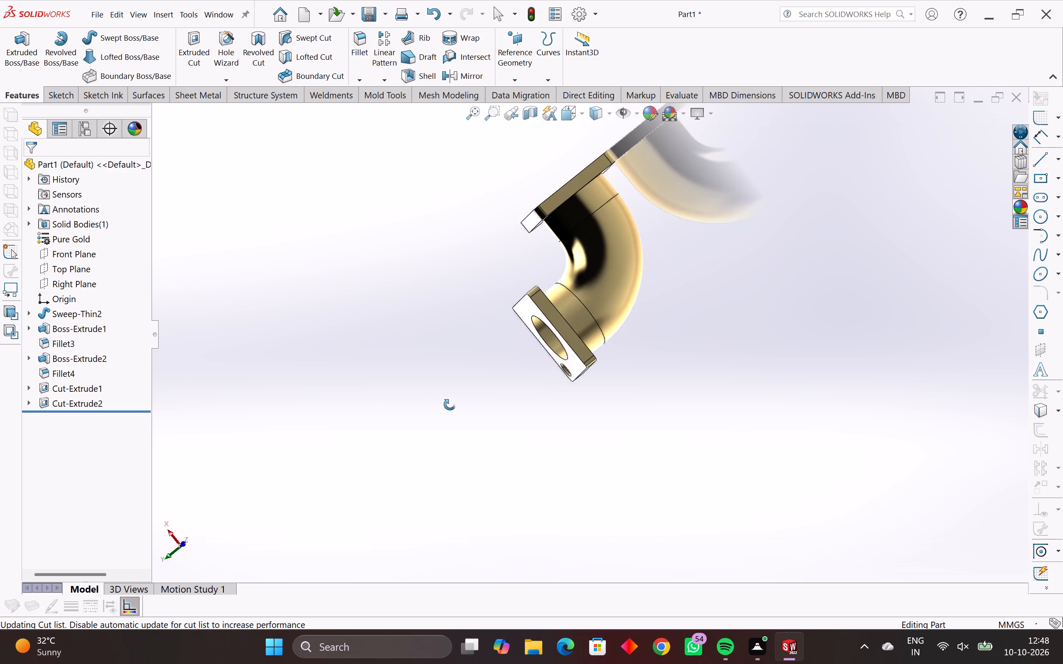
middle_click_drag(450, 405, 565, 372)
scroll(595, 314, "up", 3)
middle_click_drag(610, 240, 557, 272)
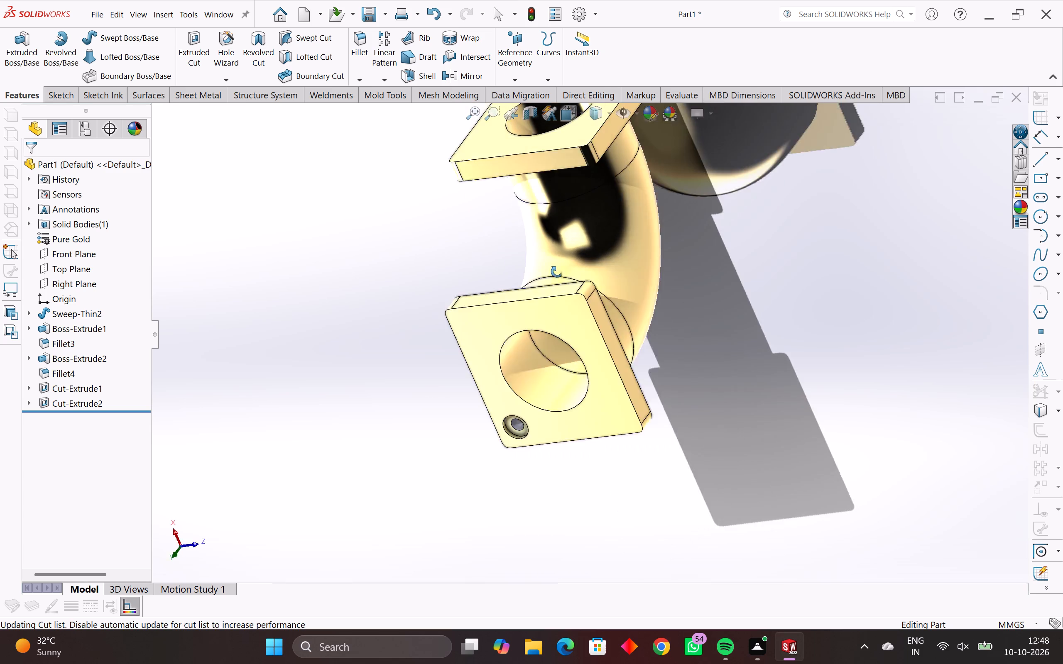
middle_click_drag(557, 272, 653, 298)
scroll(653, 298, "down", 3)
middle_click_drag(631, 254, 623, 254)
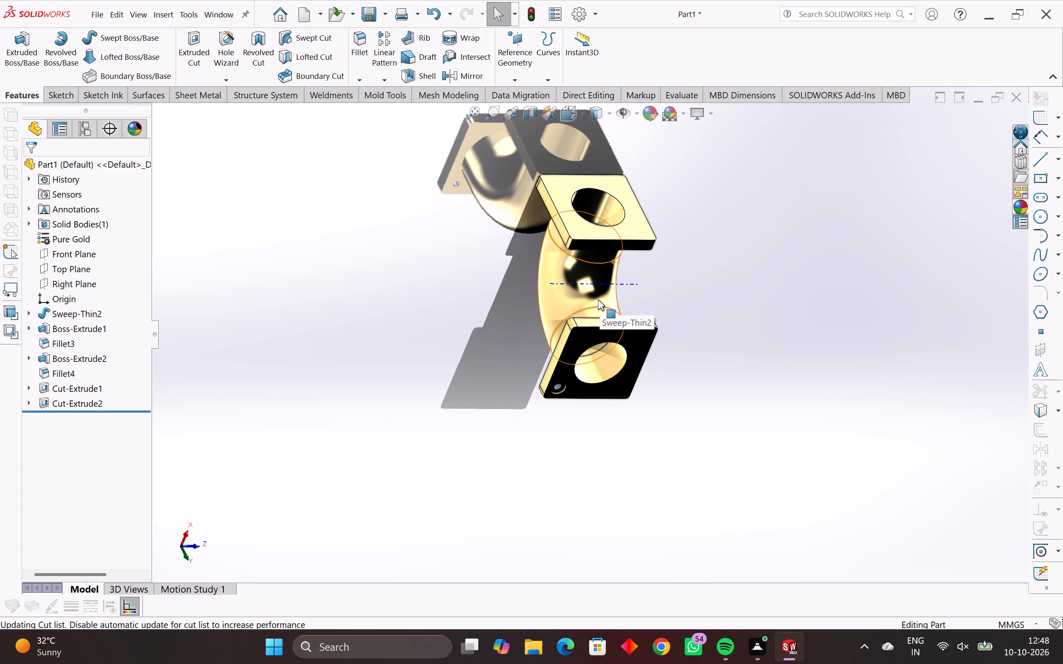
Open the part's material for editing, try searching the library for BRUSHED, and replace the search with NICK.
right_click(79, 242)
left_click(140, 255)
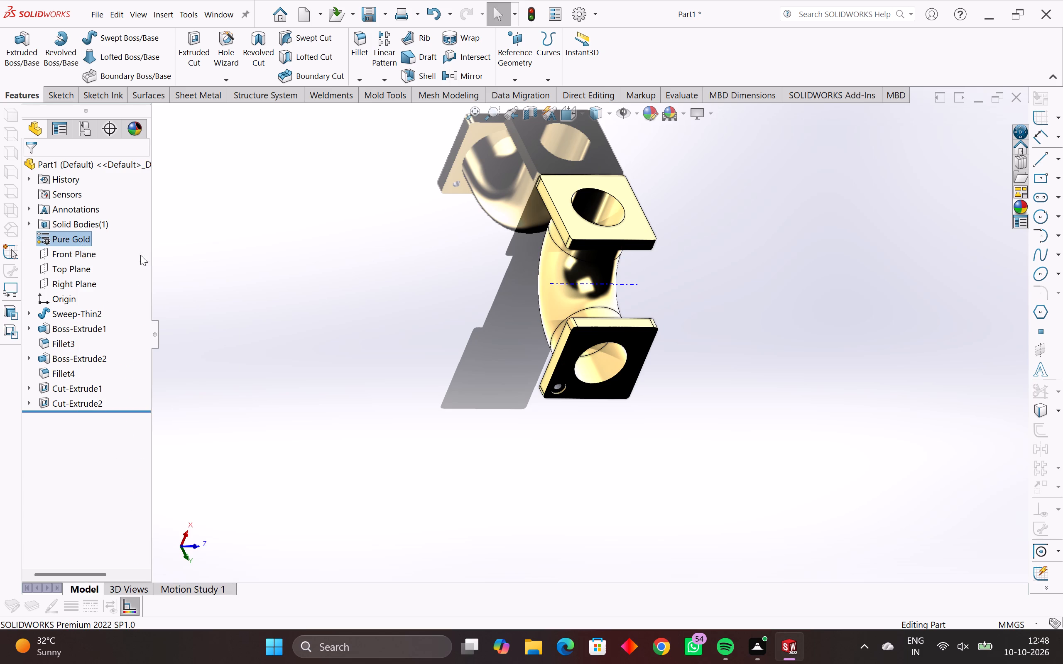
left_click(343, 122)
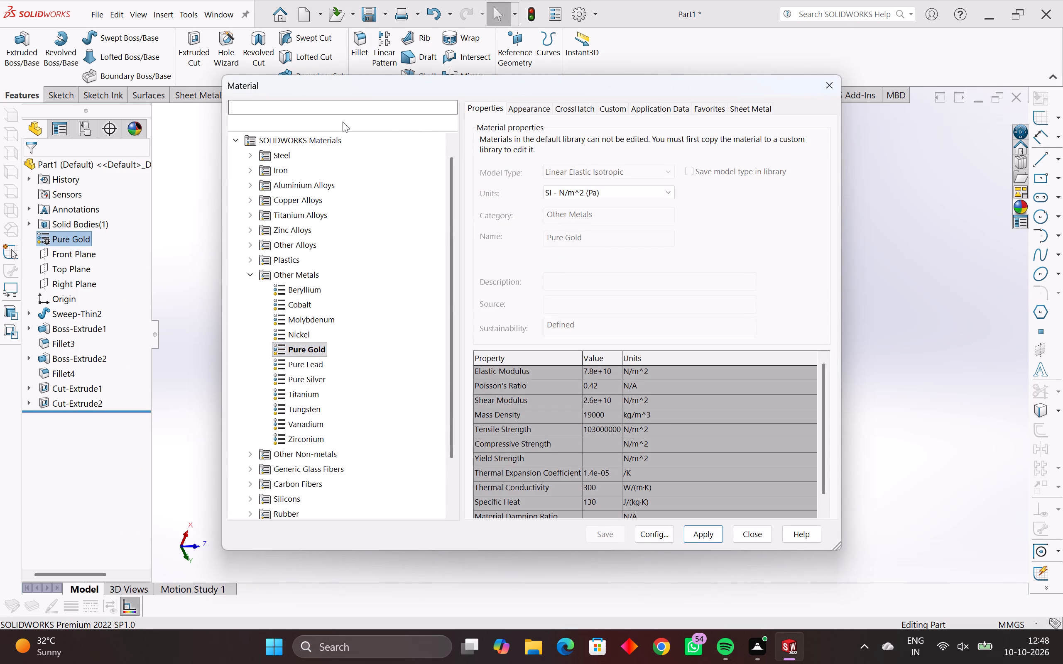
left_click(338, 104)
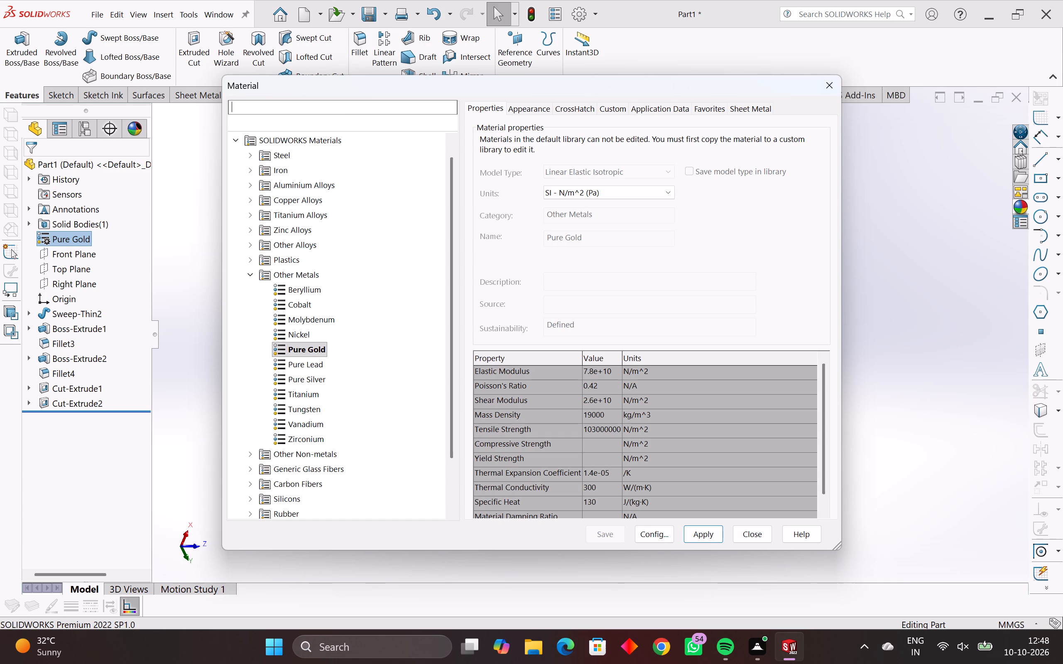
type("BRU")
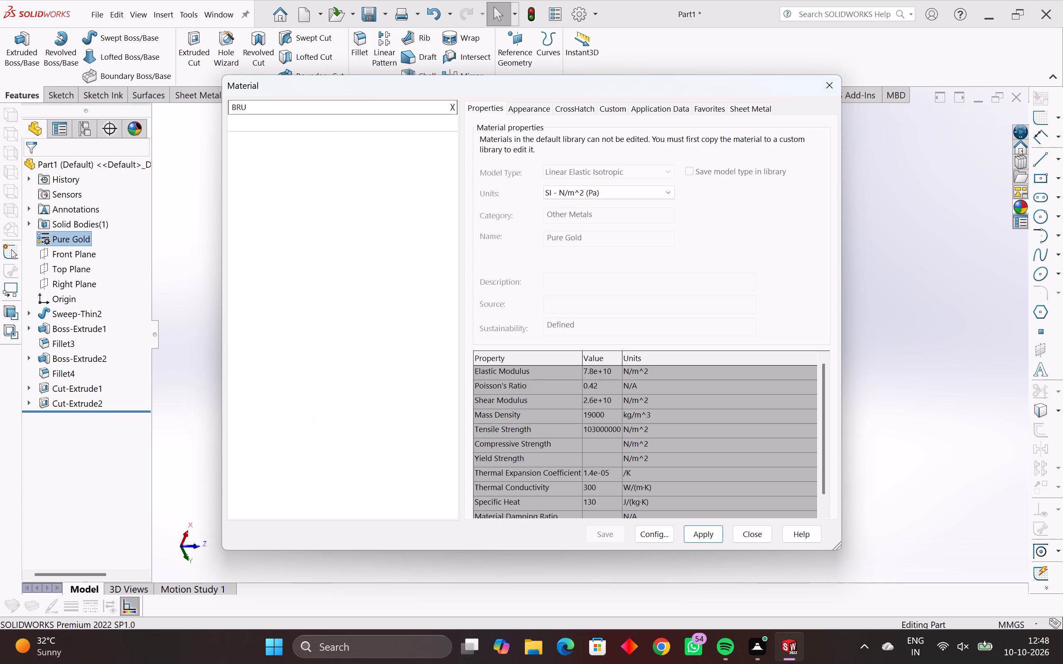
type("SHED")
key("BackSpace")
key("BackSpace")
key("BackSpace")
key("BackSpace")
key("BackSpace")
key("BackSpace")
key("BackSpace")
key("BackSpace")
key("BackSpace")
key("BackSpace")
key("BackSpace")
key("BackSpace")
key("BackSpace")
key("BackSpace")
key("BackSpace")
key("BackSpace")
type("NI")
type("CK")
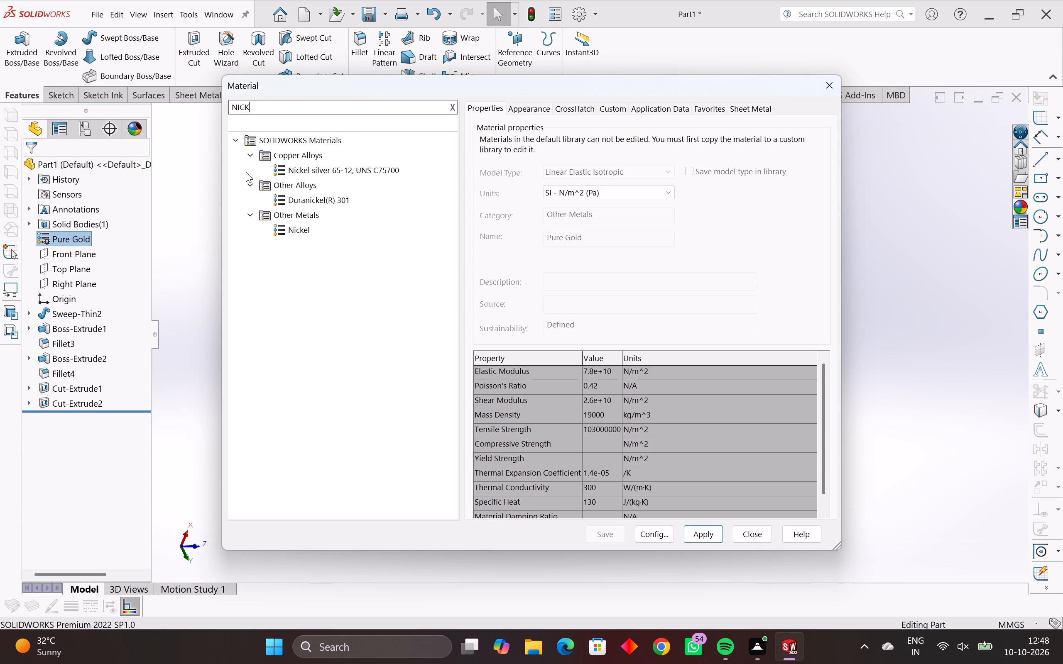
Assign the copper alloy Nickel silver 65-12, UNS C75700 to the part.
left_click(247, 183)
left_click(252, 202)
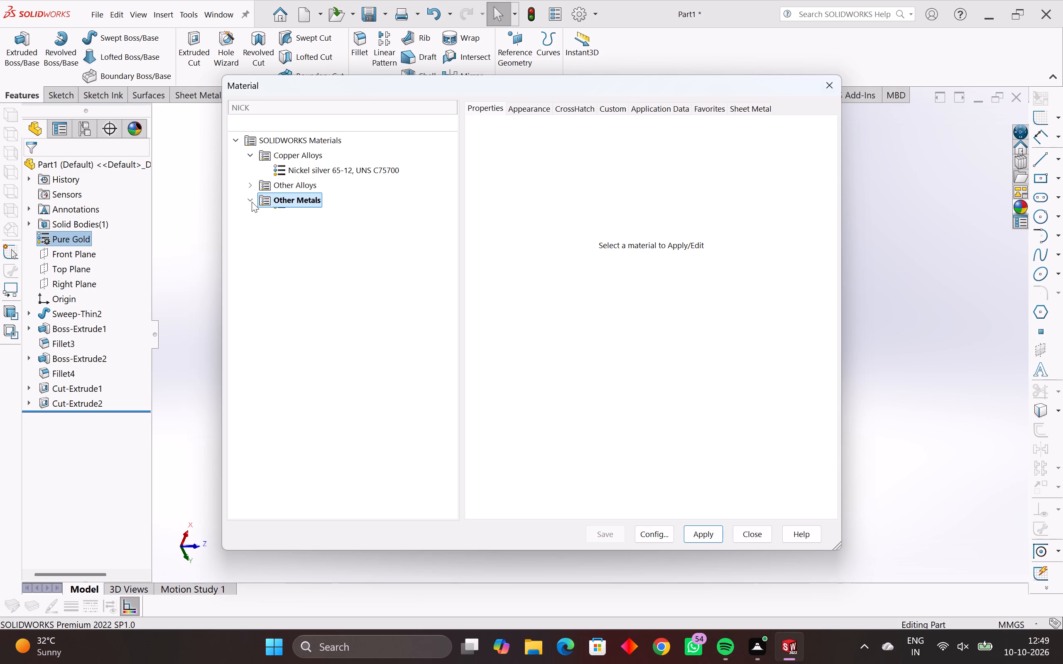
left_click(250, 183)
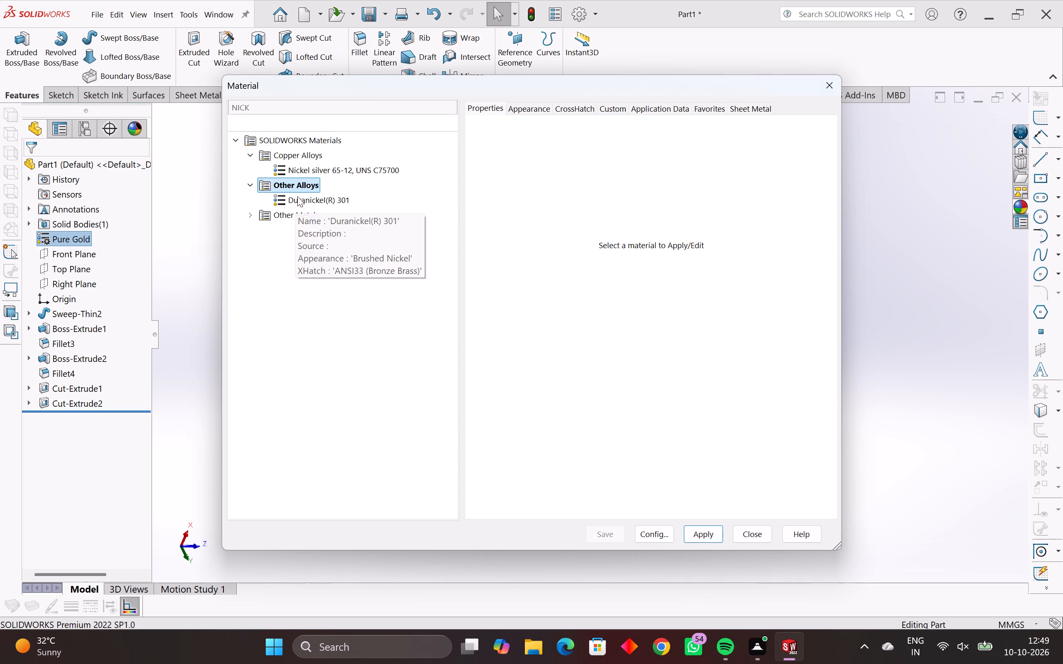
double_click(311, 171)
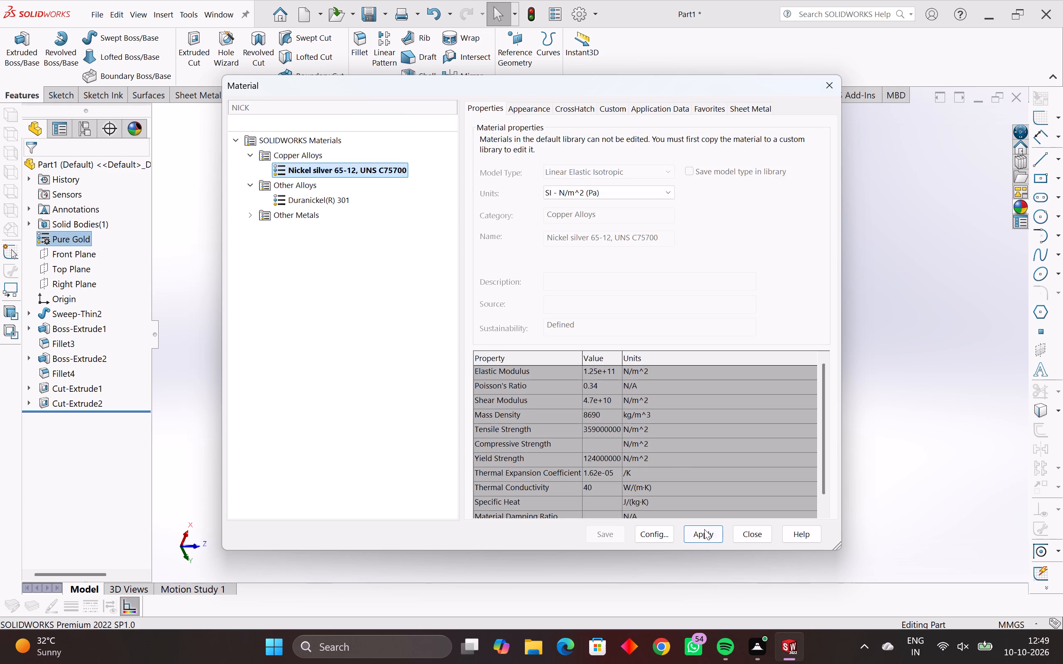
left_click(704, 532)
left_click(756, 530)
Examine the nickel silver finish on the elbow, the flange face and the bore up close.
middle_click_drag(636, 321, 615, 320)
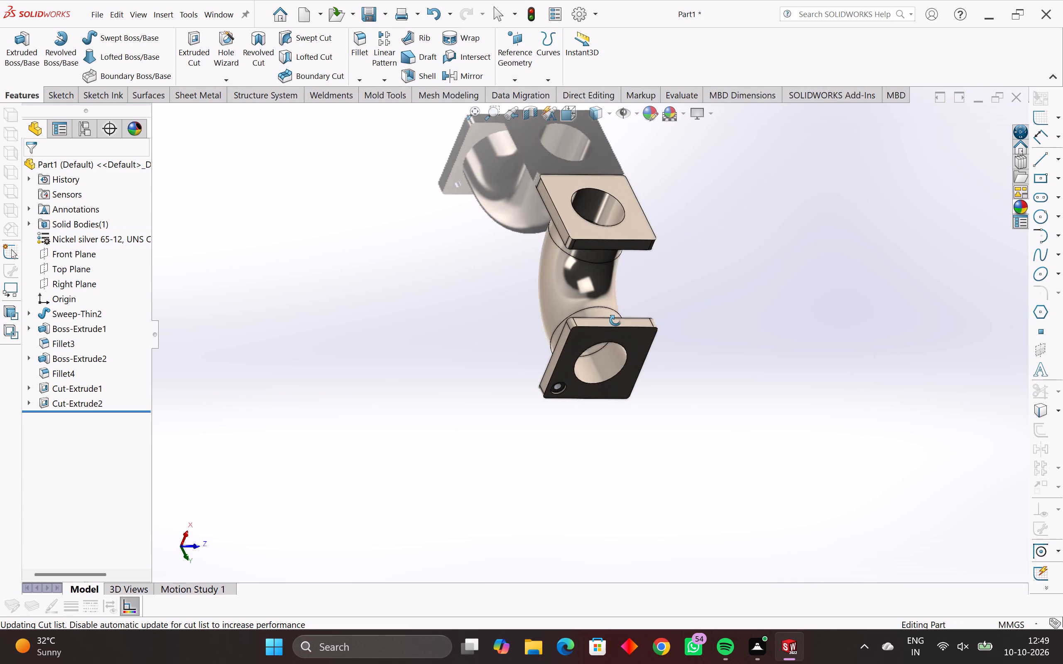
middle_click_drag(615, 320, 561, 239)
scroll(588, 336, "up", 4)
middle_click_drag(577, 283, 589, 269)
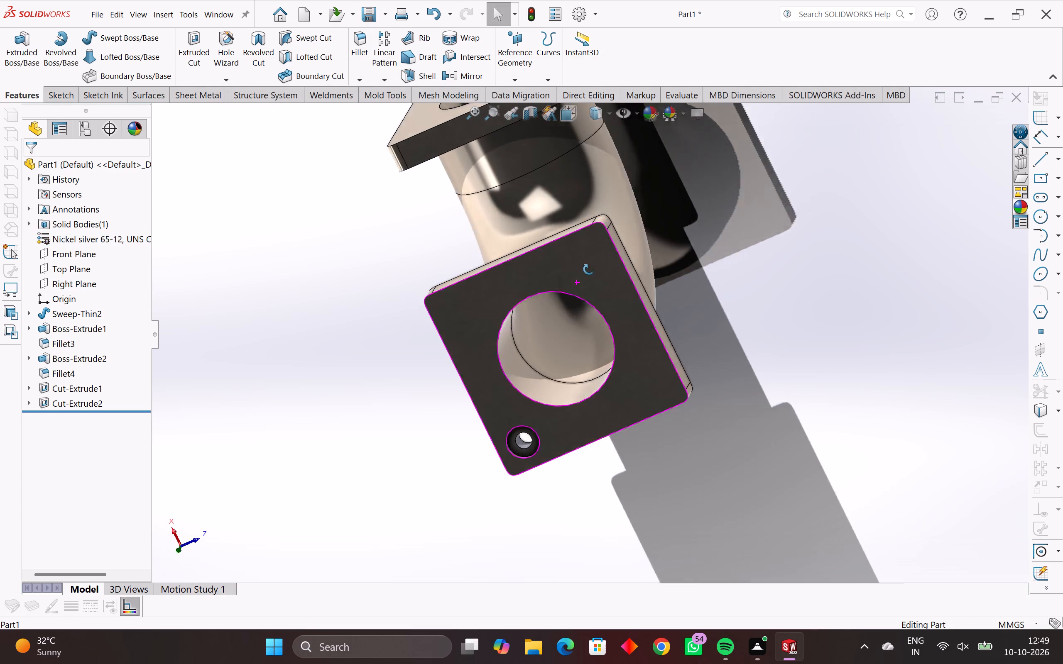
middle_click_drag(589, 269, 653, 221)
scroll(514, 278, "up", 6)
middle_click_drag(450, 361, 369, 362)
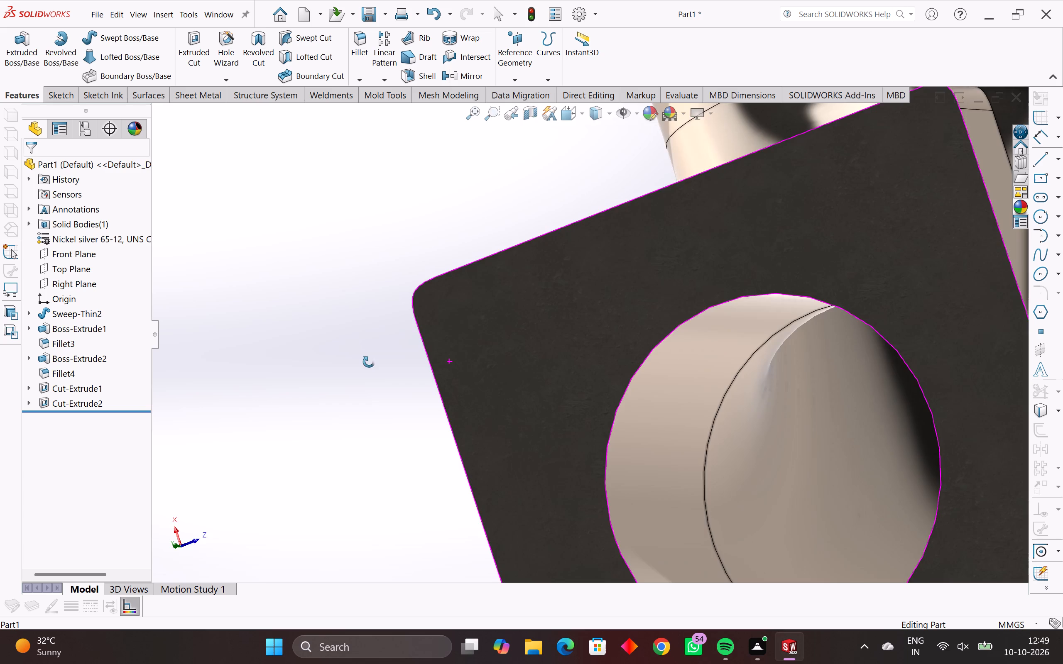
Open the Metal category of the appearance library and look through its finishes for brushed nickel.
middle_click_drag(369, 362, 411, 372)
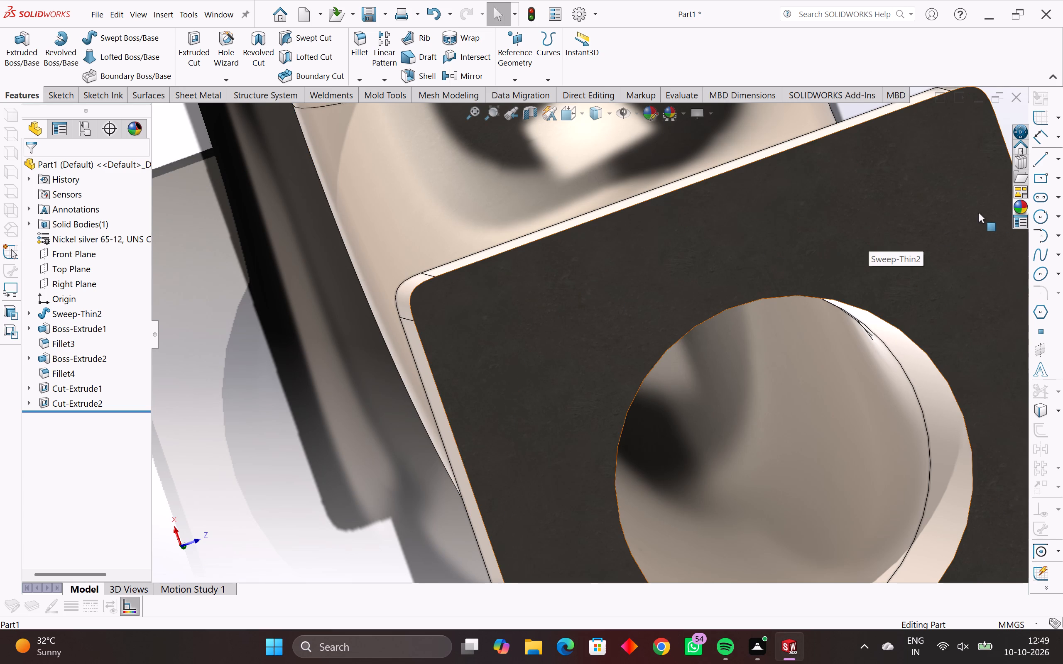
left_click(1029, 207)
left_click(1024, 209)
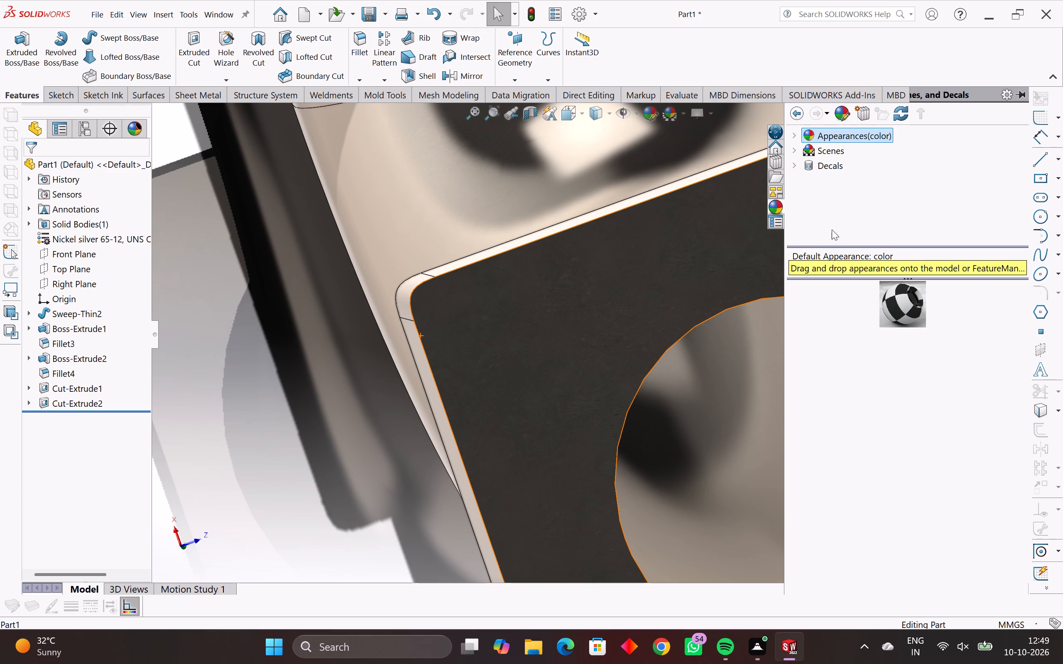
left_click(793, 134)
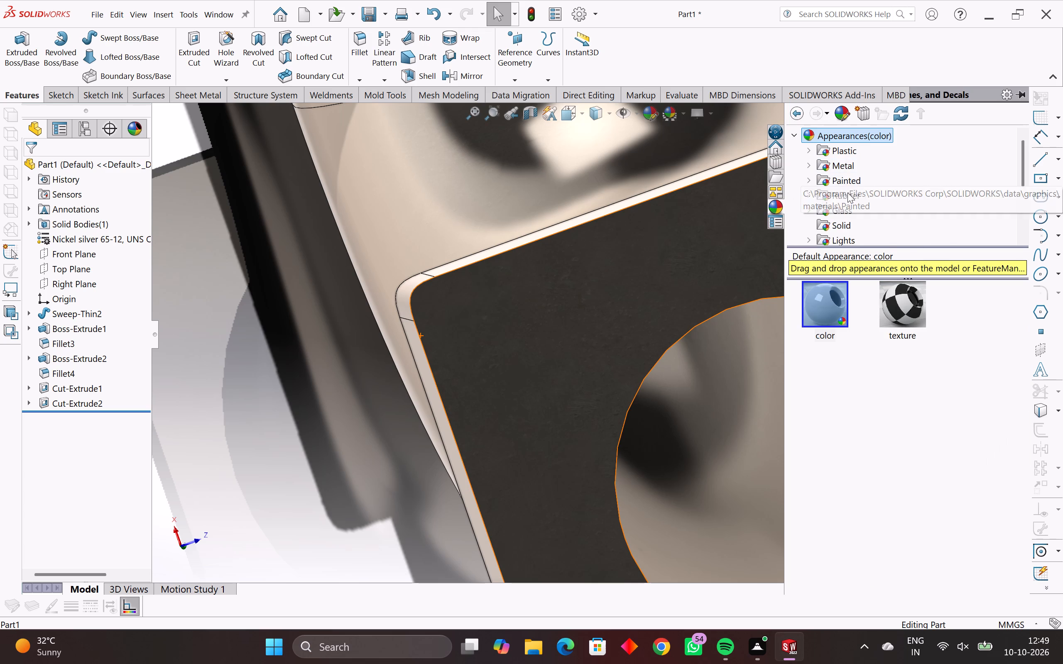
scroll(847, 201, "down", 2)
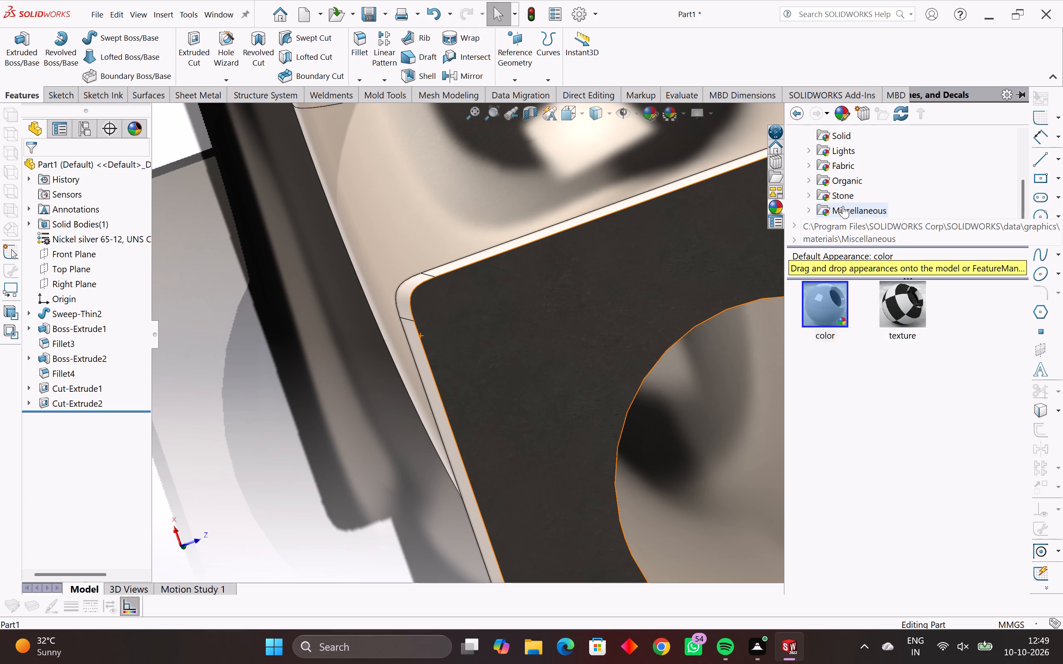
scroll(843, 206, "down", 1)
scroll(852, 178, "up", 2)
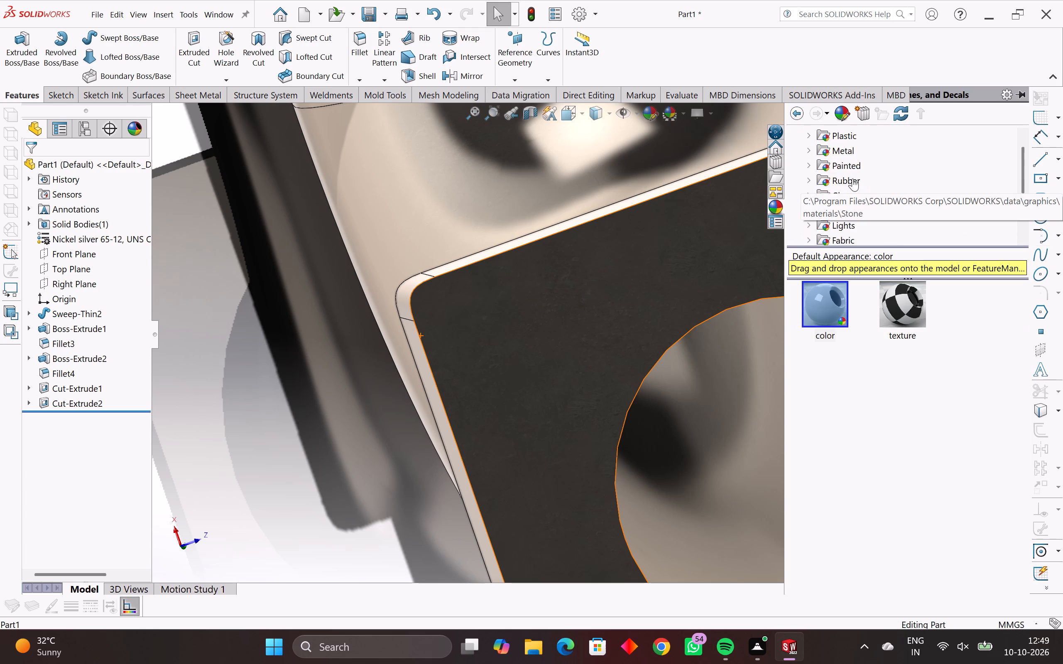
left_click(844, 152)
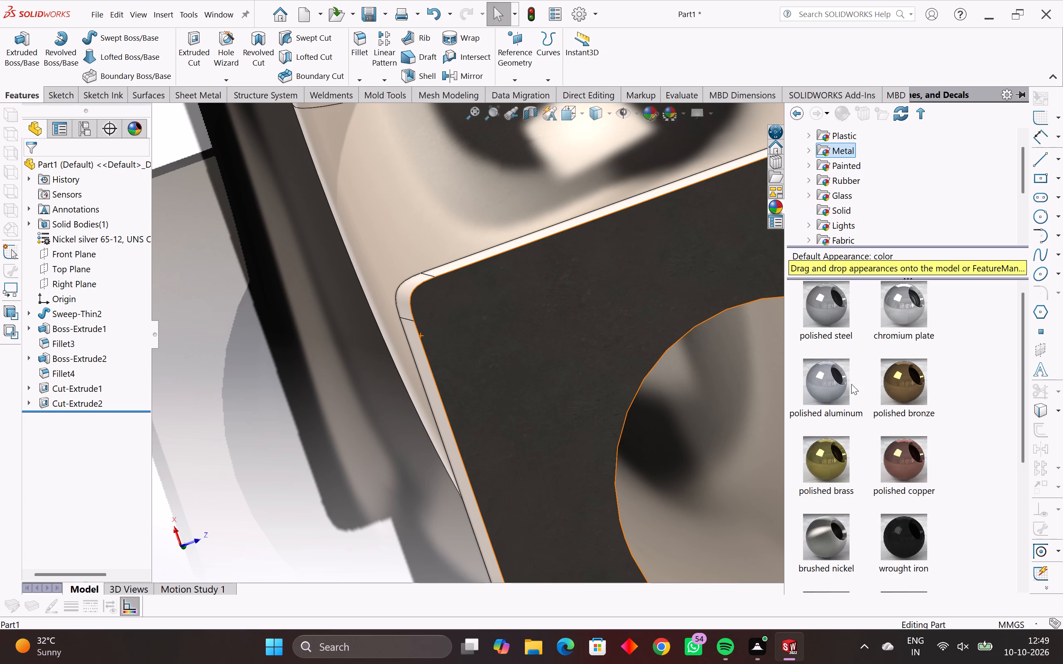
scroll(854, 388, "down", 3)
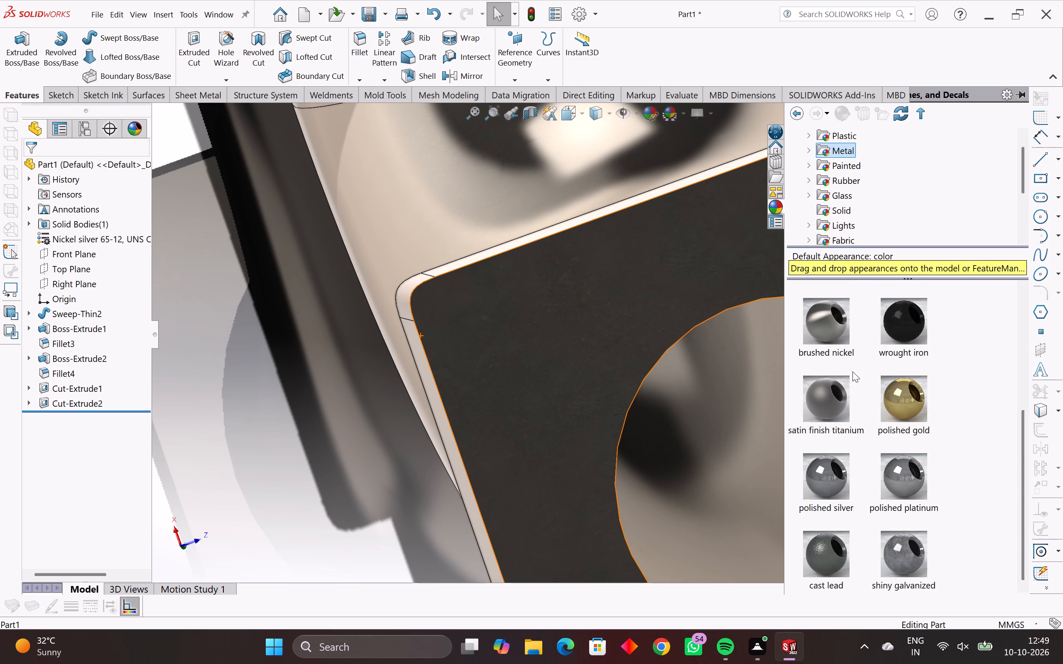
scroll(875, 377, "down", 6)
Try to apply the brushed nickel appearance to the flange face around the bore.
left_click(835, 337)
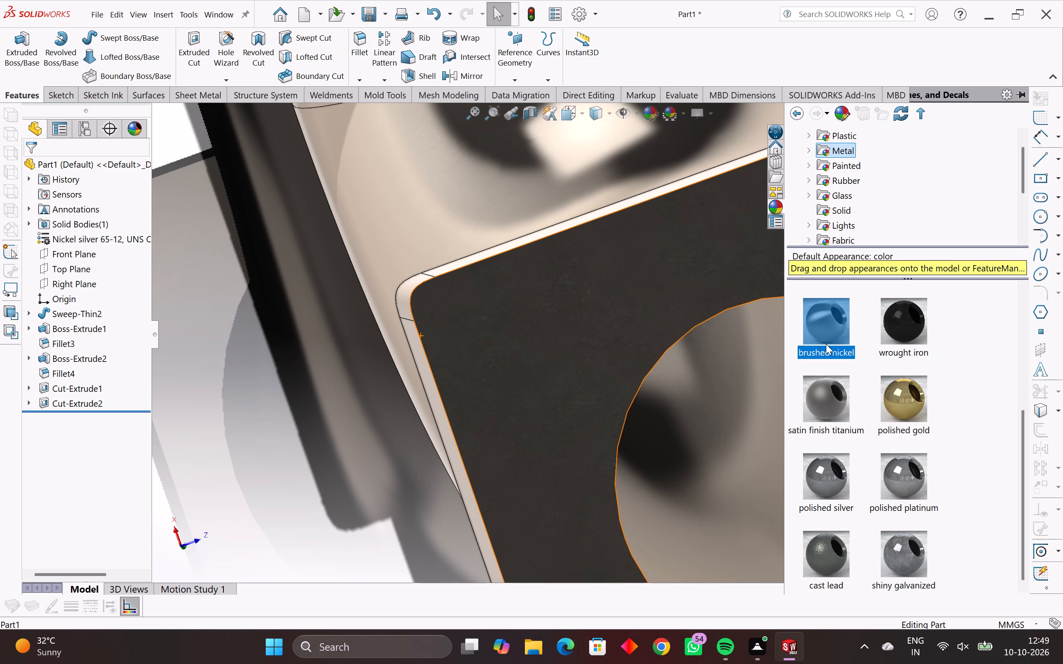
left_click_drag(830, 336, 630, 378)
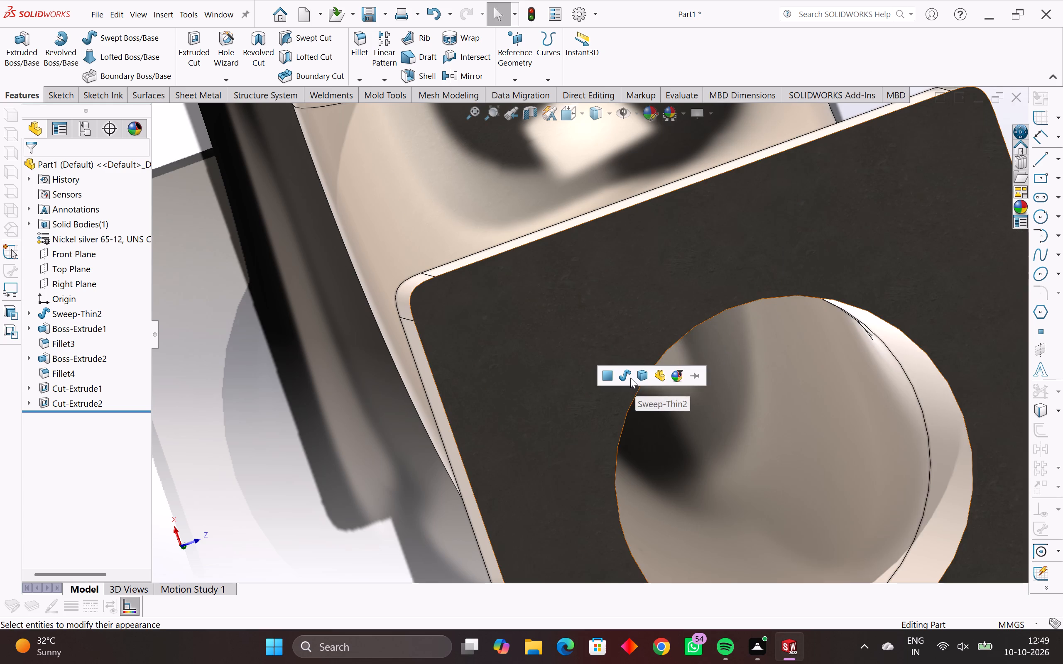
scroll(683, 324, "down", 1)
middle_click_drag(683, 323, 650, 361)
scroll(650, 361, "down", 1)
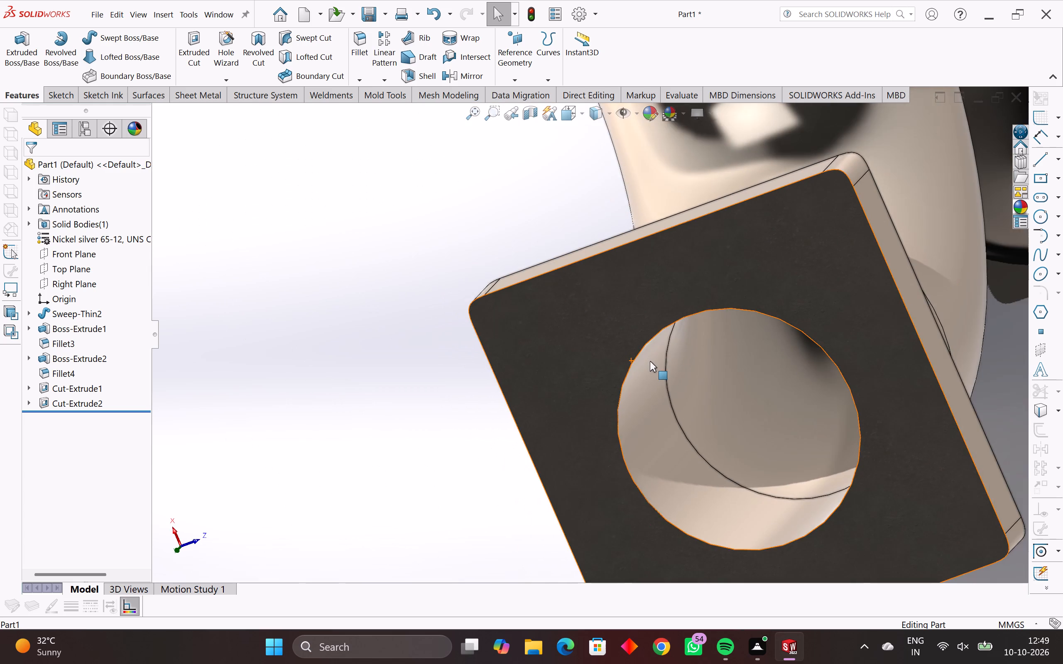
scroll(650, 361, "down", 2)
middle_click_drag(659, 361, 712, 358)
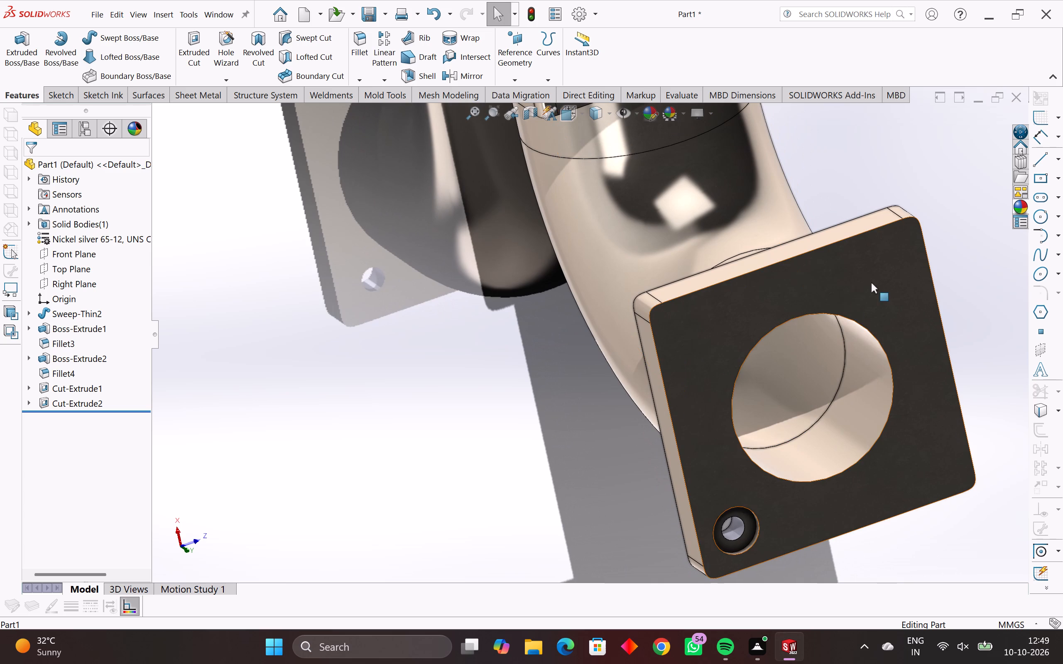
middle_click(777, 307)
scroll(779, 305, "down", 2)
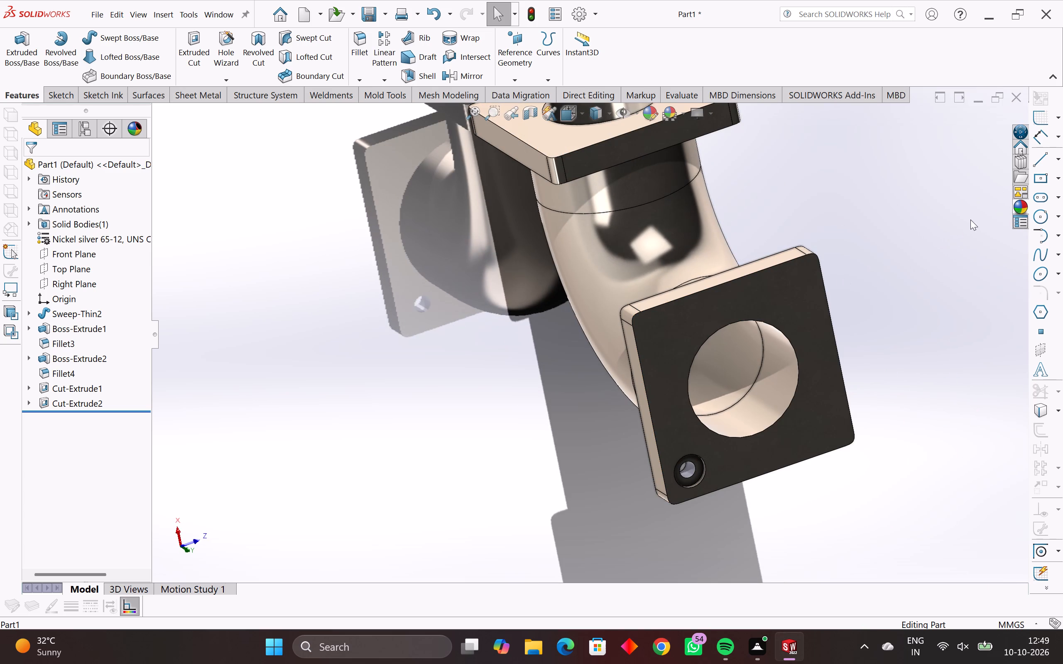
Apply the brushed nickel appearance from the Metal library to the whole part.
left_click(1015, 202)
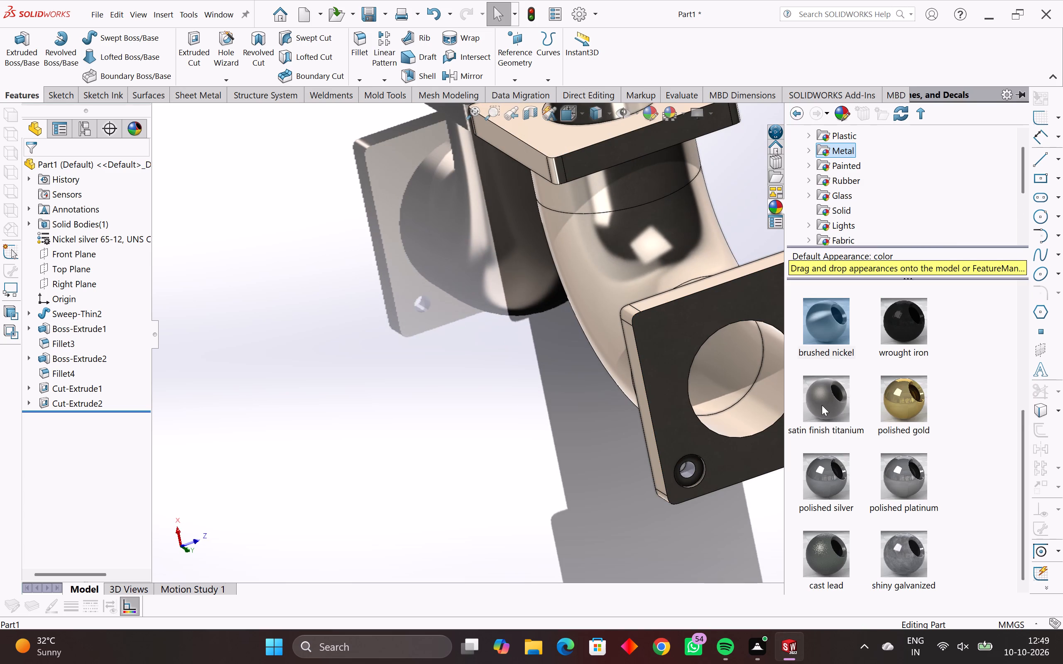
scroll(822, 405, "down", 5)
scroll(837, 432, "up", 2)
scroll(843, 446, "down", 1)
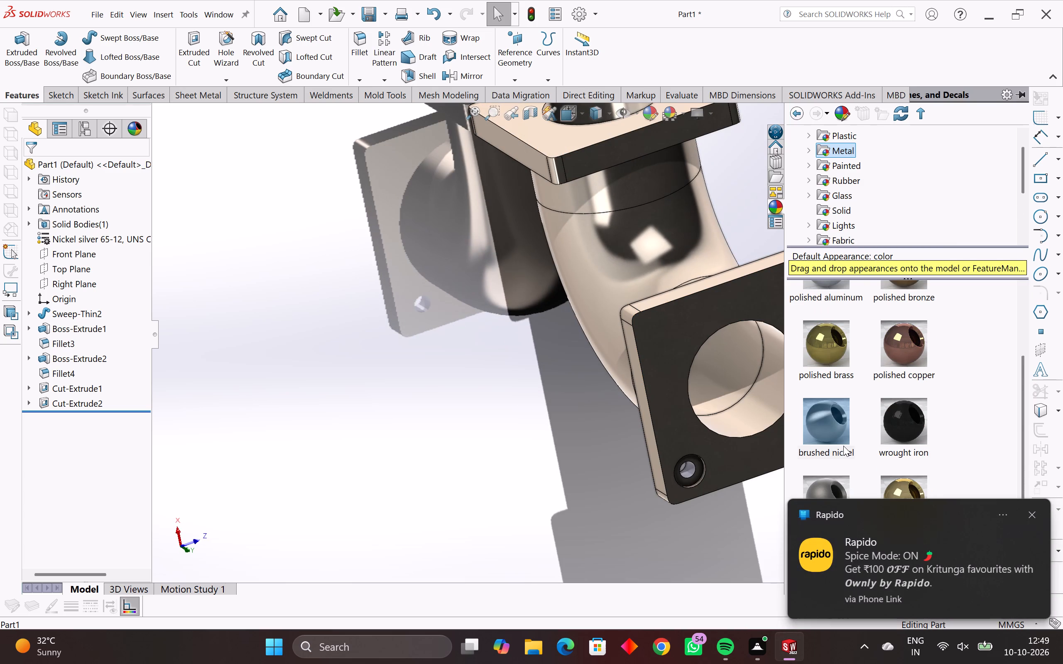
left_click(1031, 514)
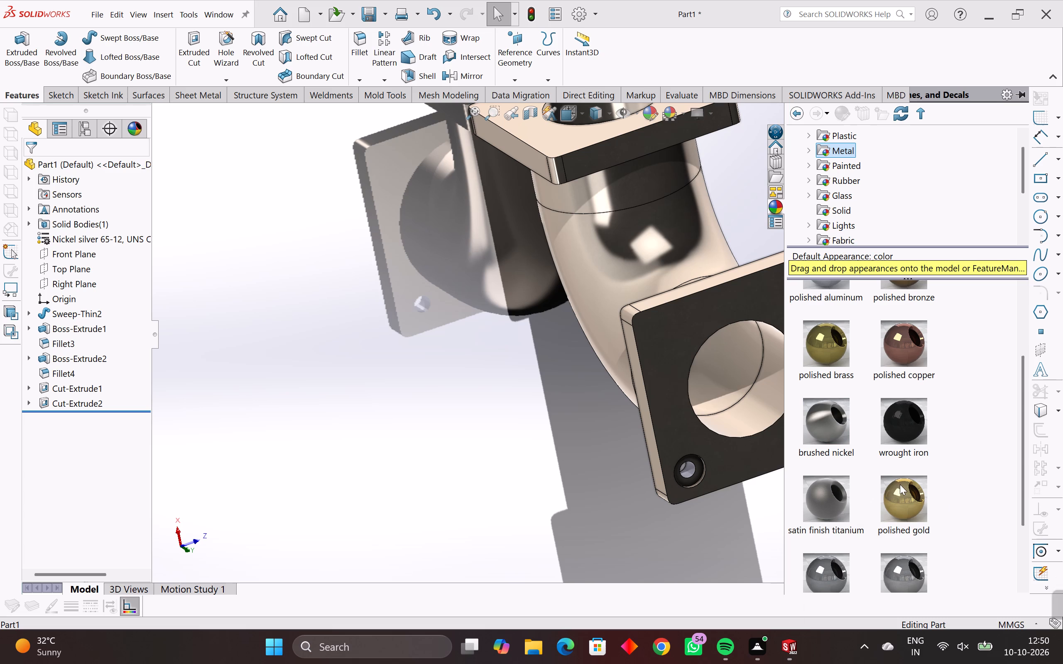
double_click(828, 432)
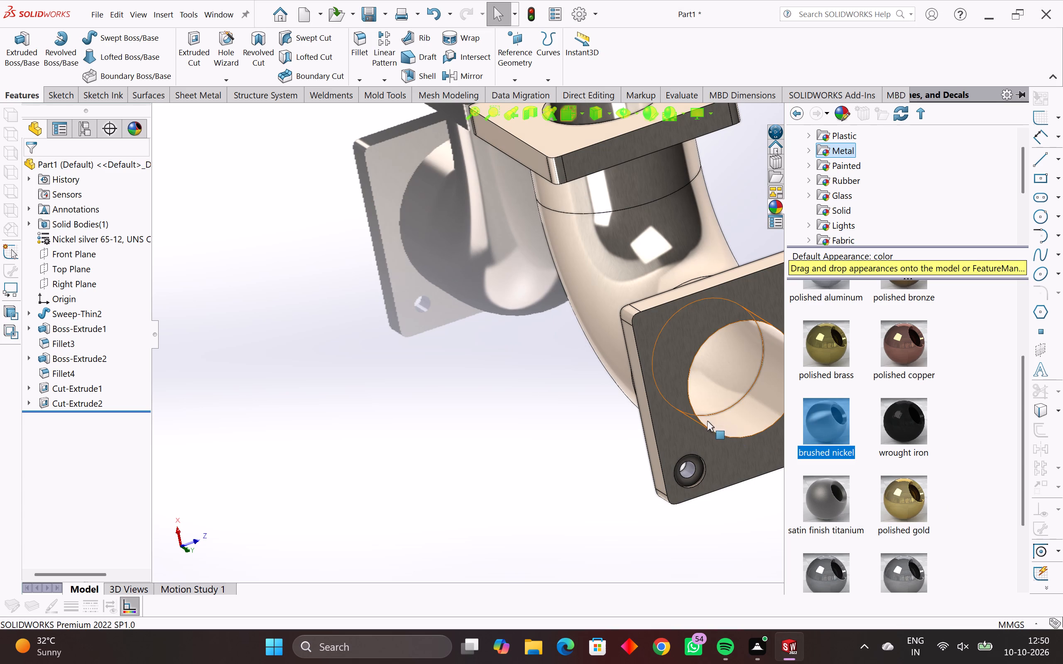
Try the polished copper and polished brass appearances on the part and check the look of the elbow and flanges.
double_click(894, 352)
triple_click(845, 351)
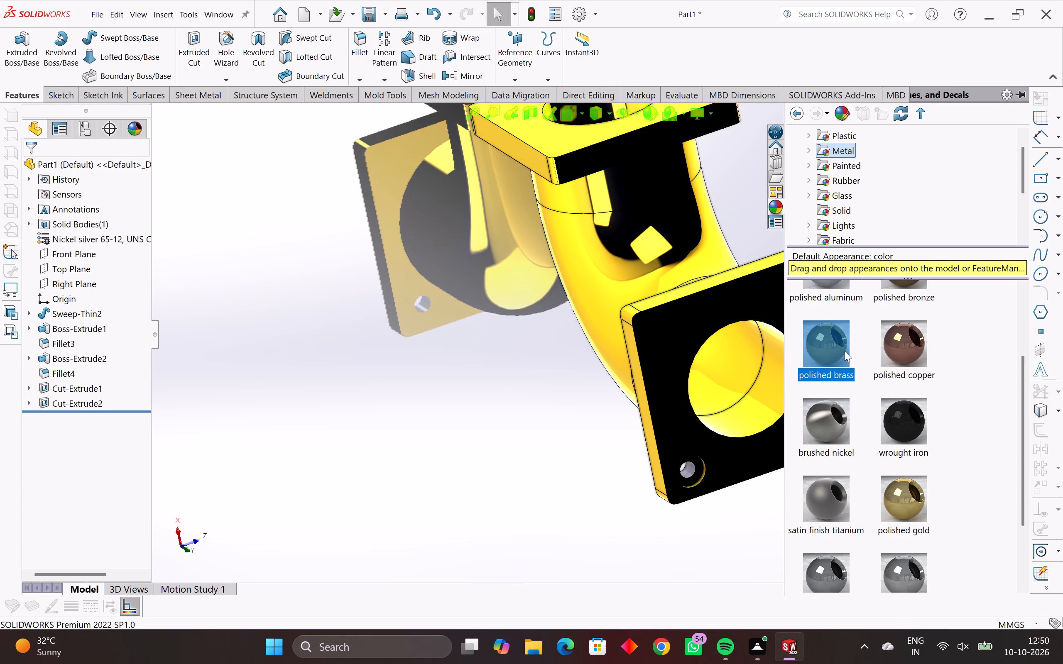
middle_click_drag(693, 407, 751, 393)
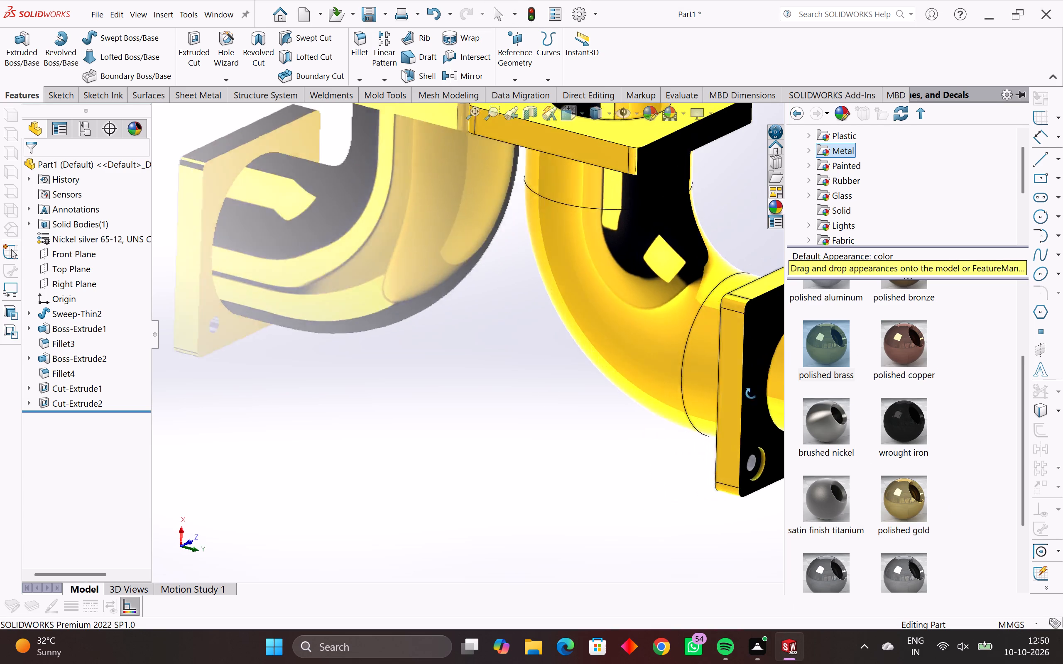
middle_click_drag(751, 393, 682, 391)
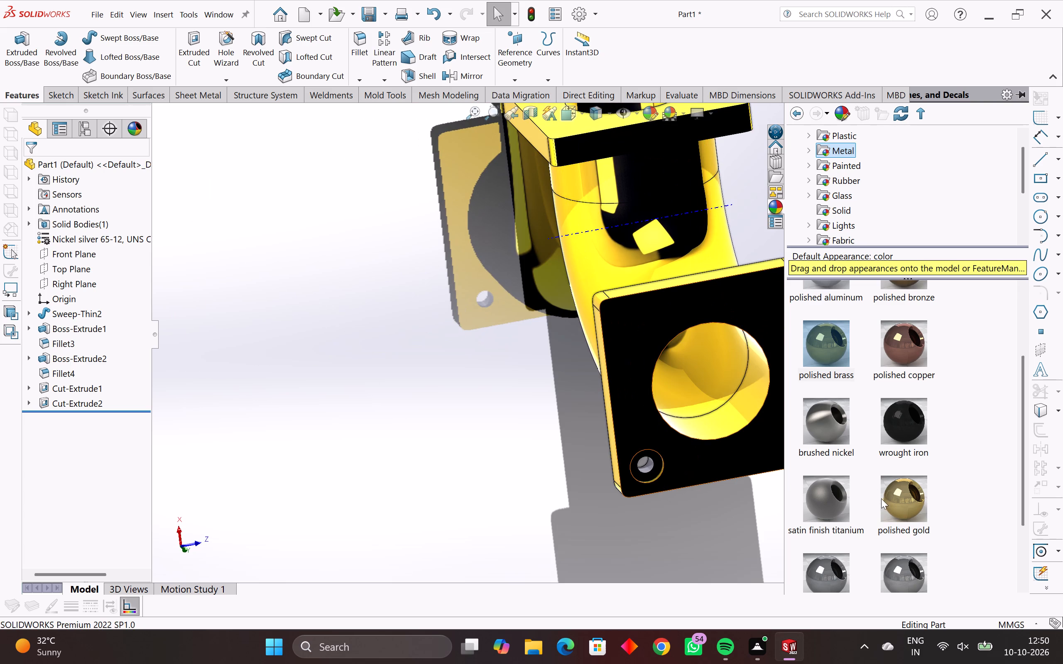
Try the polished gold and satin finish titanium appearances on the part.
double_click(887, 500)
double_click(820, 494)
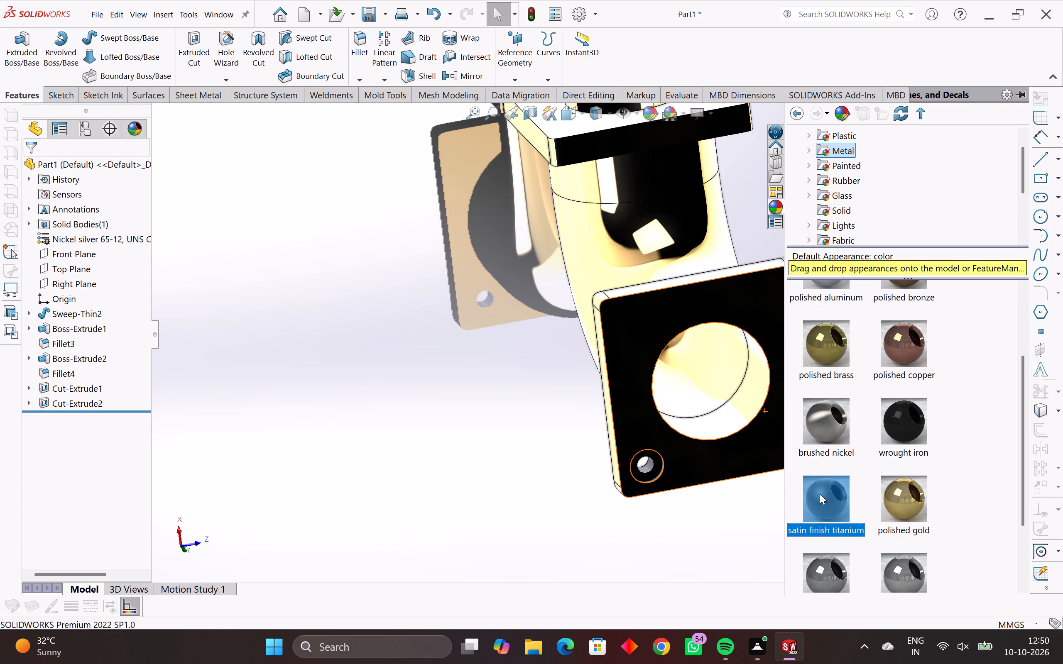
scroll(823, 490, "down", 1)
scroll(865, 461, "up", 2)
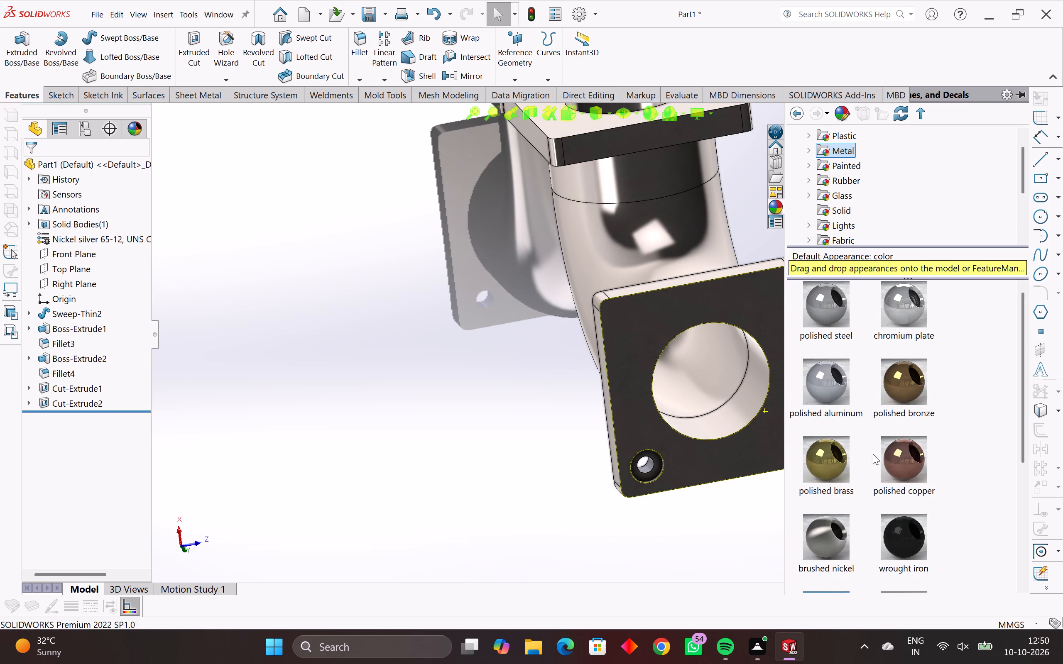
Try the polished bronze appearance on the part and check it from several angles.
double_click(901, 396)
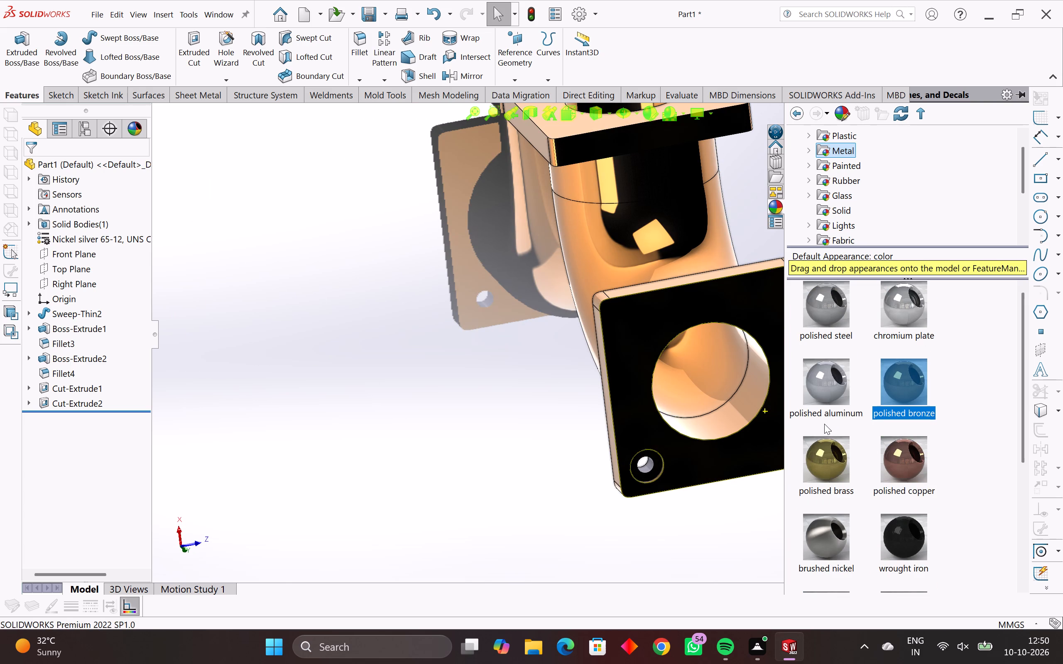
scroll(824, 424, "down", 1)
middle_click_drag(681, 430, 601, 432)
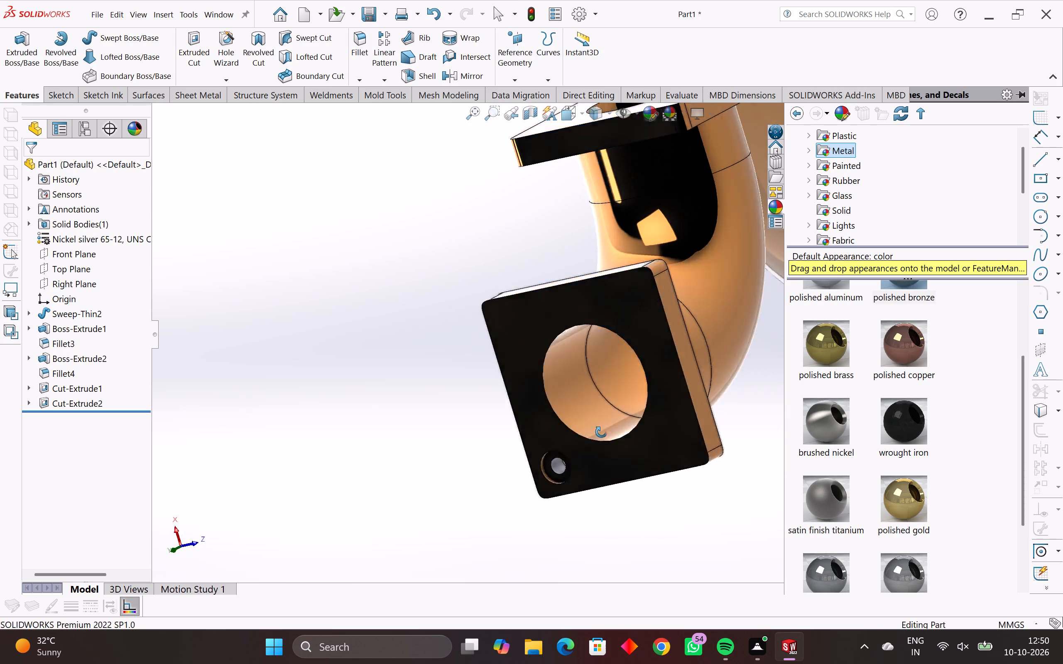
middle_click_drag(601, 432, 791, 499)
Reapply the brushed nickel appearance to the whole part and close the appearance library.
double_click(815, 428)
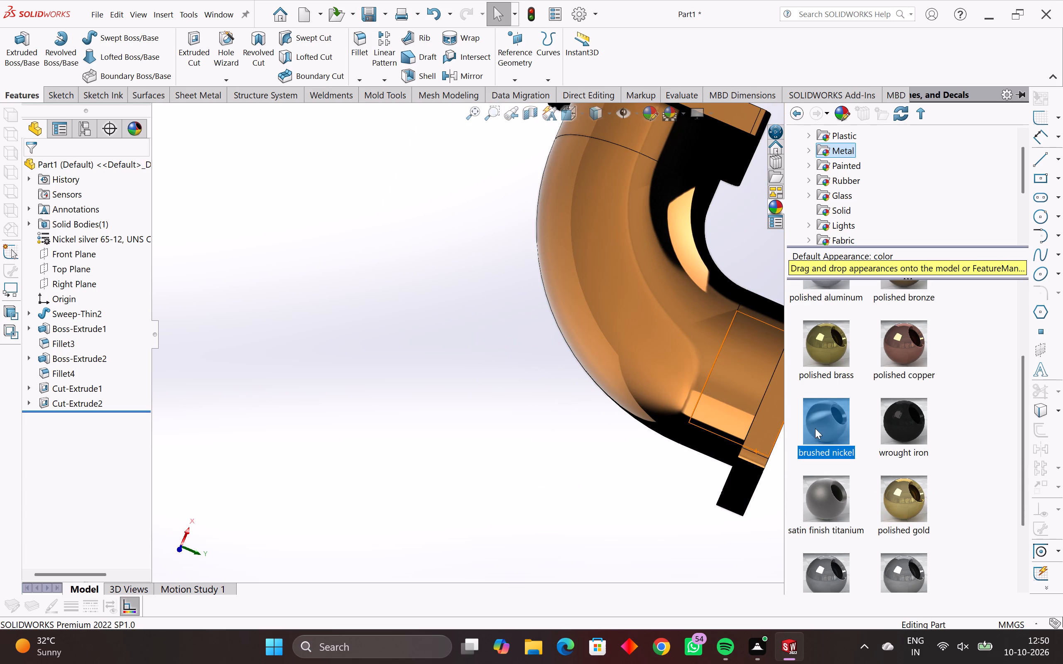
middle_click_drag(606, 428, 546, 447)
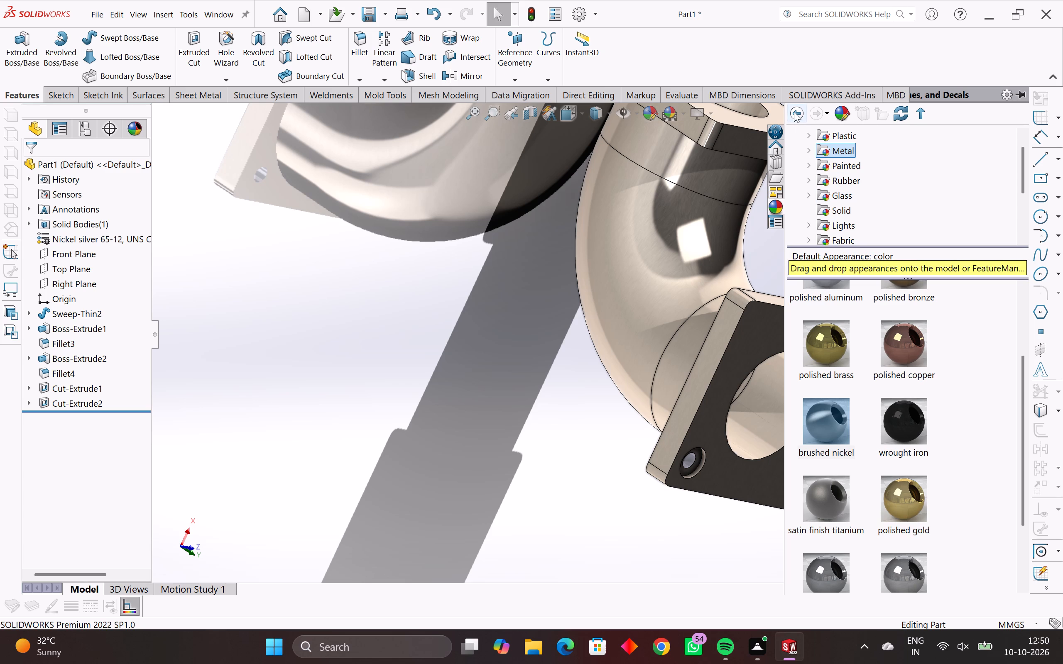
left_click(794, 112)
left_click(697, 327)
middle_click_drag(772, 348, 721, 352)
key("Escape")
key("Escape")
Examine the brushed nickel finish on the flange face, corner hole and elbow, up close and from a distance.
middle_click_drag(798, 409, 729, 409)
scroll(729, 409, "up", 3)
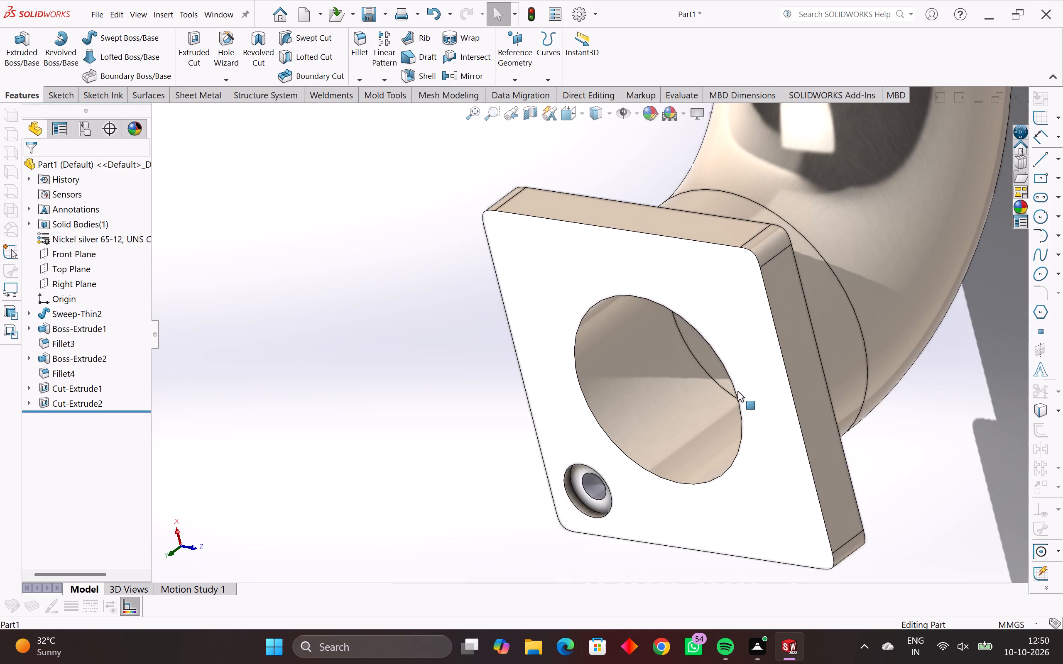
scroll(738, 391, "up", 1)
middle_click_drag(754, 391, 813, 371)
scroll(813, 371, "down", 8)
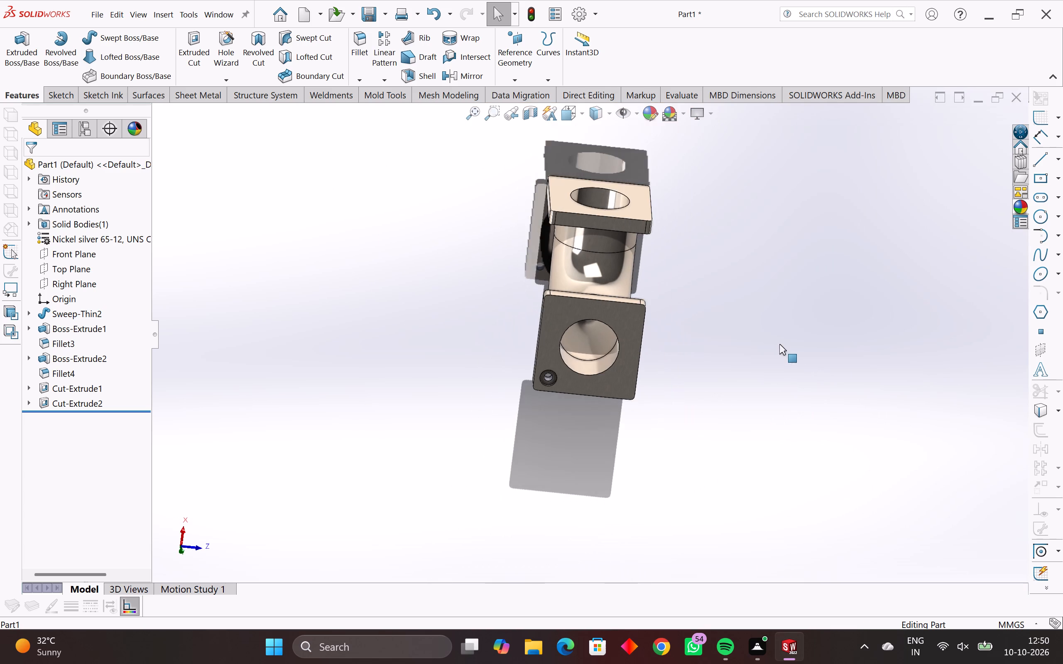
middle_click_drag(752, 280, 759, 251)
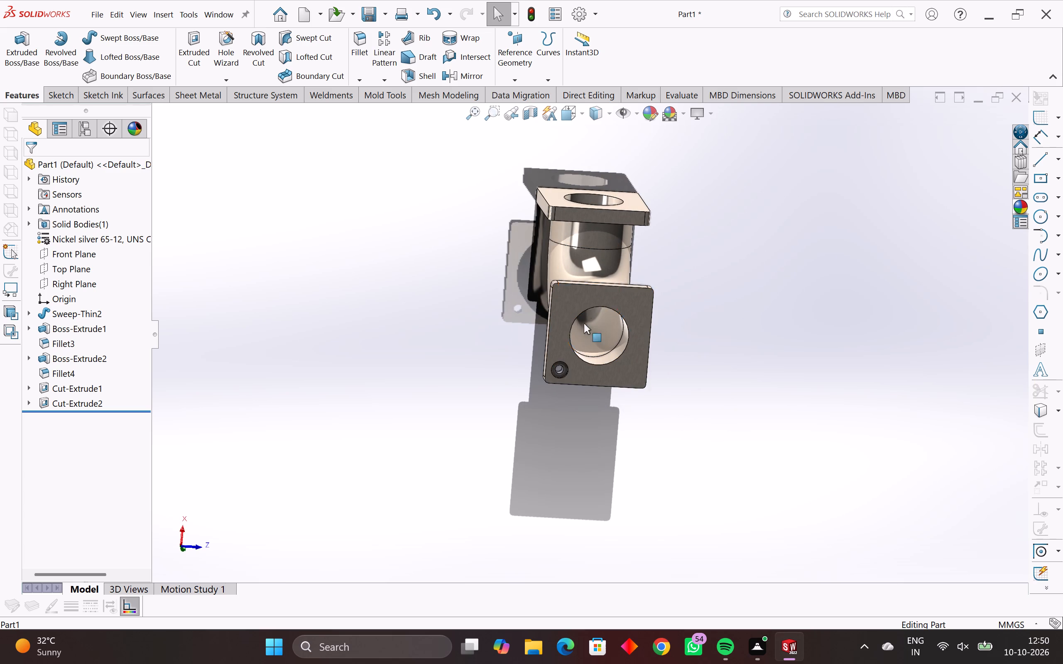
Start a circular pattern and select both corner-hole cuts, the 60 mm recess and the 30 mm through hole, as its features.
scroll(599, 284, "up", 3)
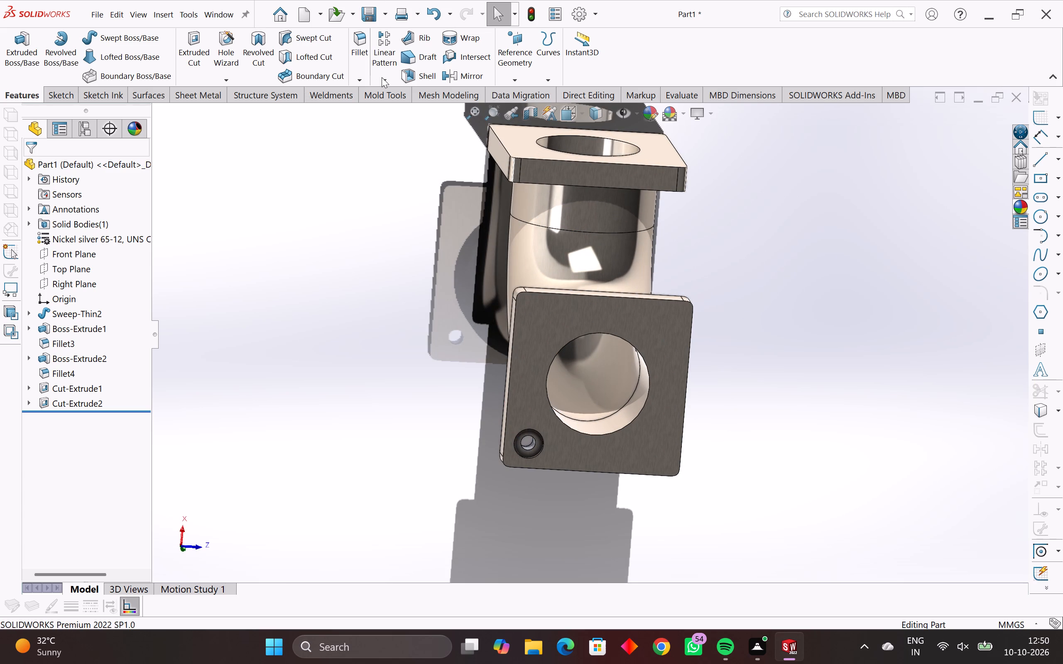
left_click(384, 77)
left_click(420, 117)
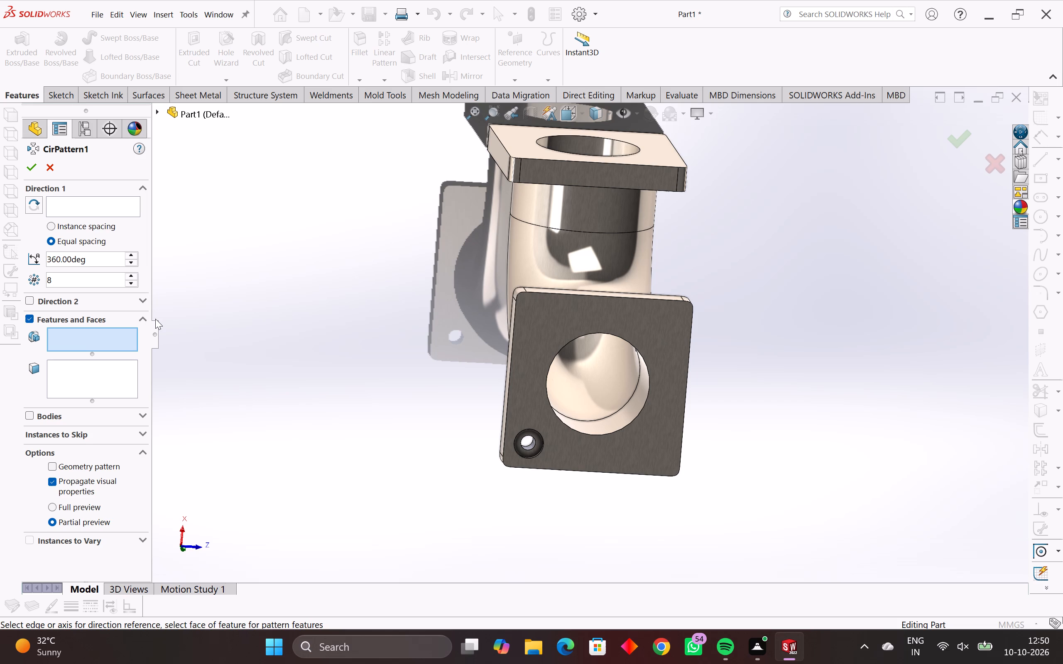
middle_click_drag(203, 367, 233, 375)
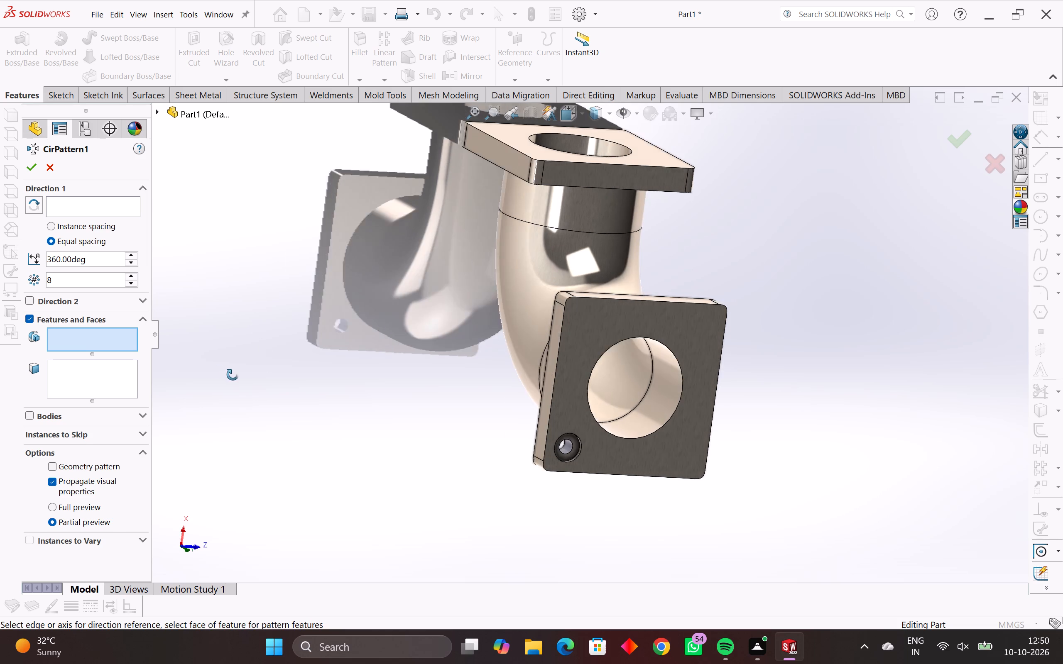
middle_click_drag(233, 375, 245, 432)
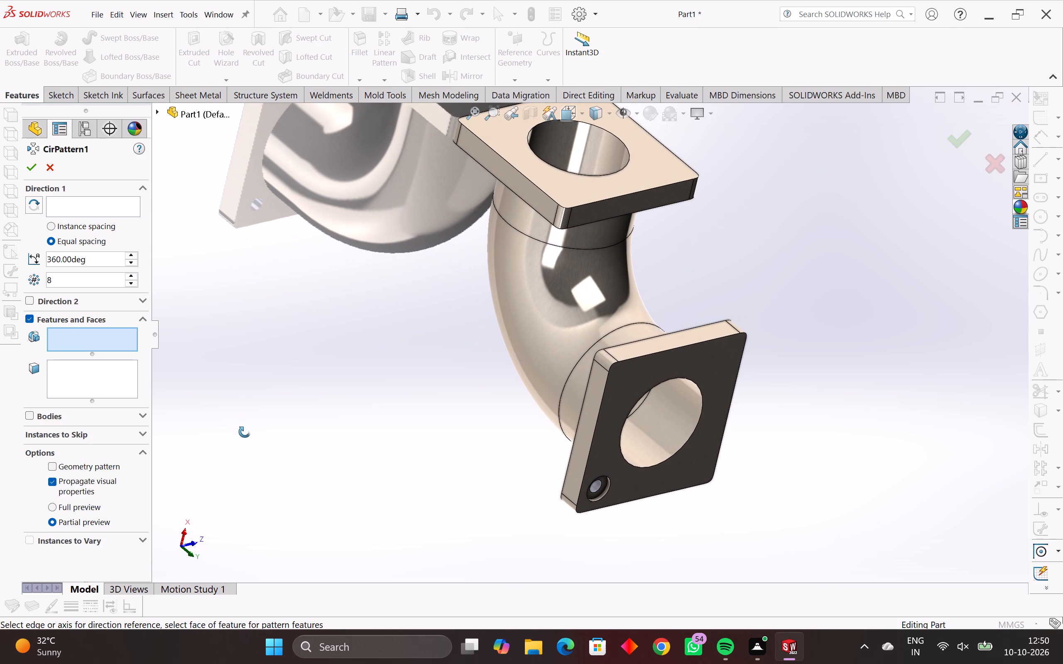
middle_click_drag(245, 432, 264, 440)
middle_click_drag(318, 433, 293, 441)
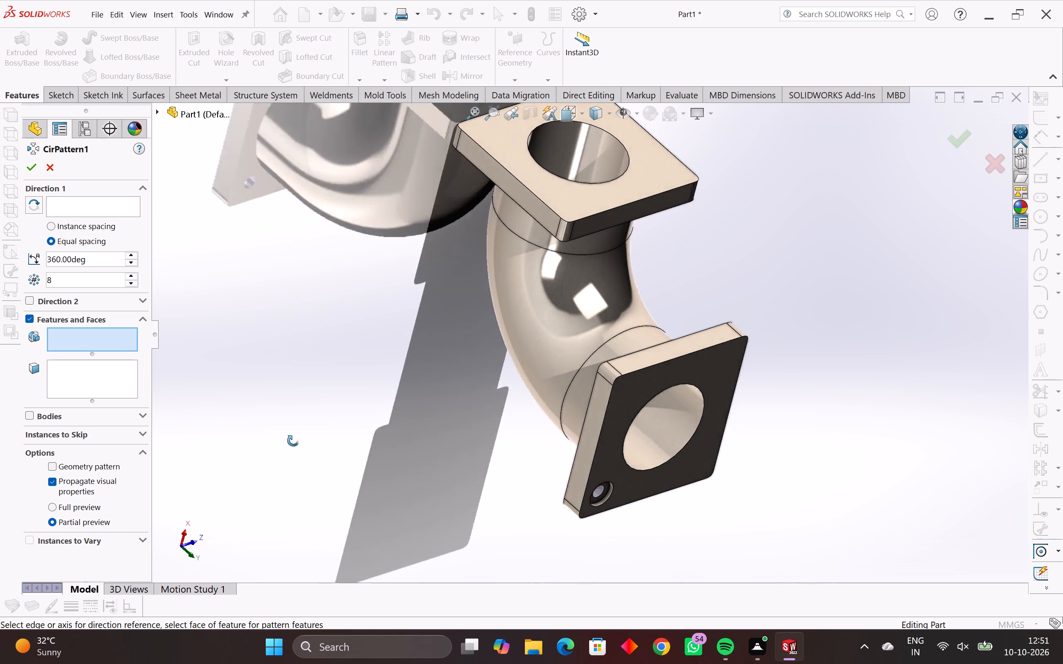
middle_click_drag(293, 441, 266, 462)
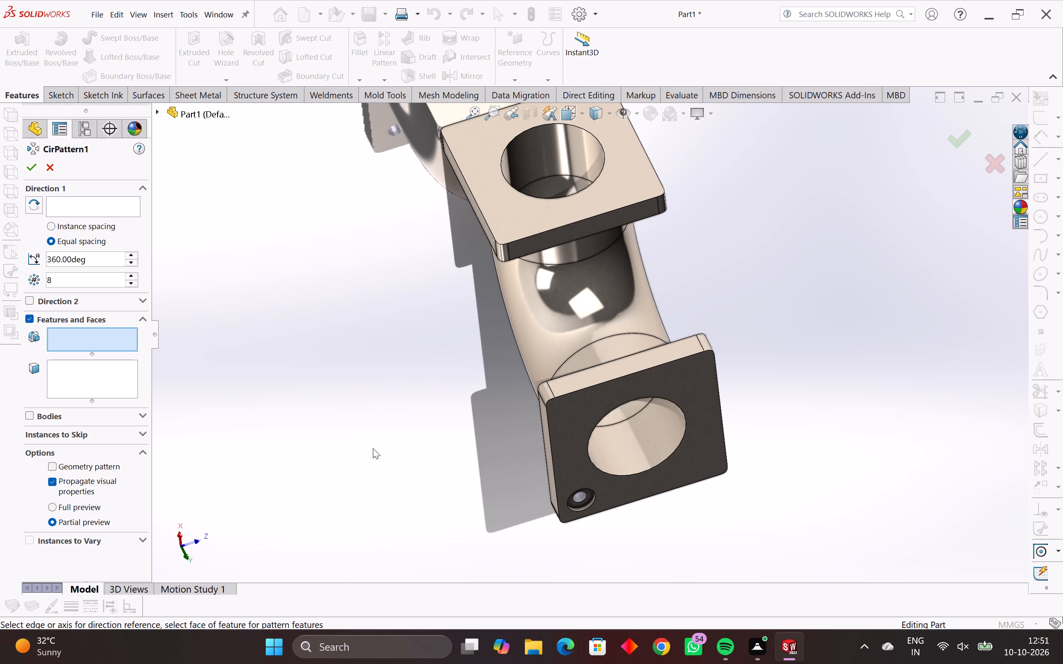
middle_click_drag(579, 507, 561, 447)
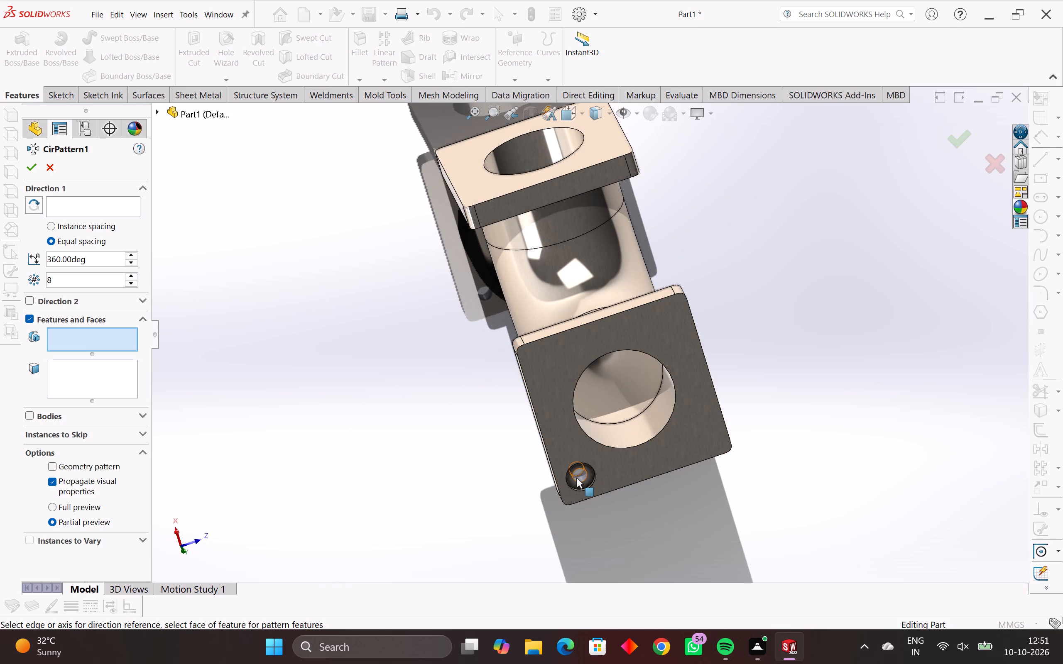
scroll(576, 478, "up", 2)
scroll(610, 483, "up", 2)
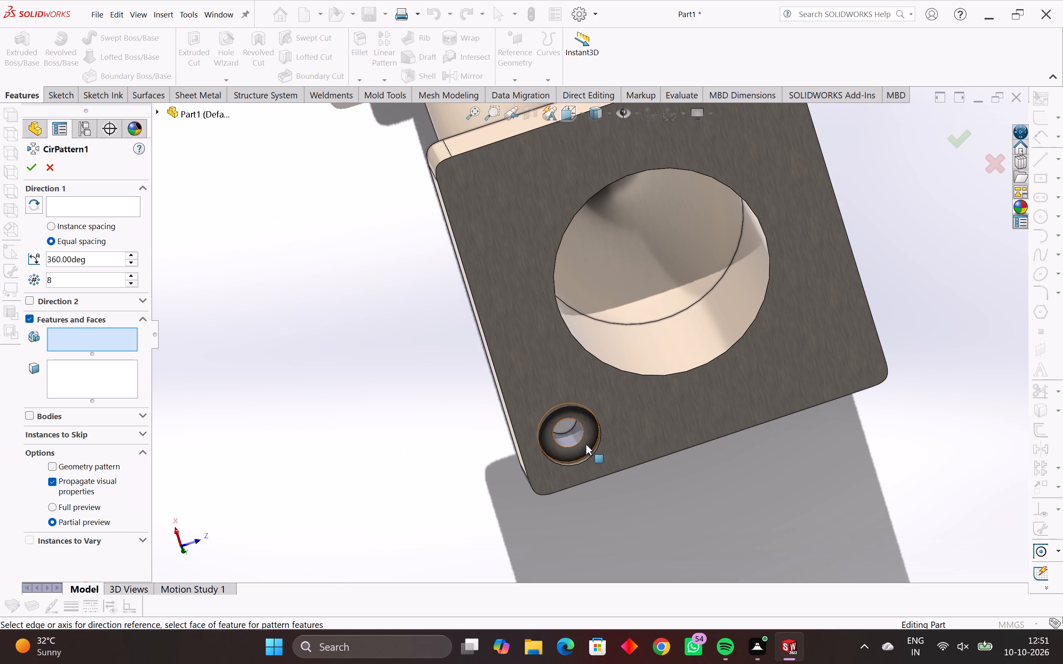
left_click(586, 444, "ctrl")
scroll(590, 449, "up", 3, "ctrl")
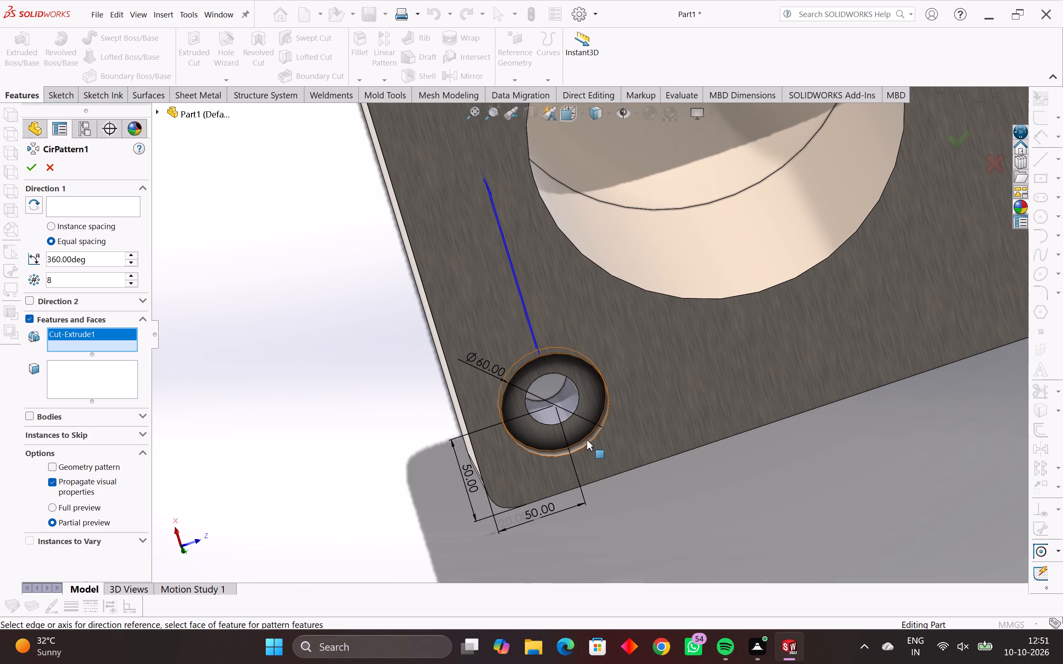
left_click(592, 437, "ctrl")
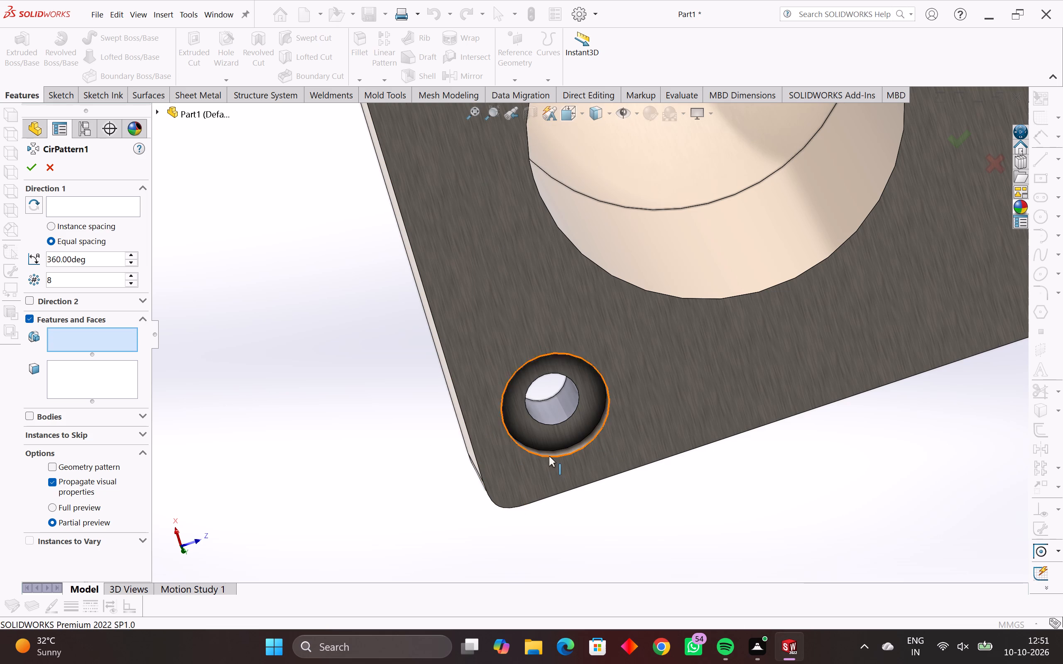
left_click(549, 435, "ctrl")
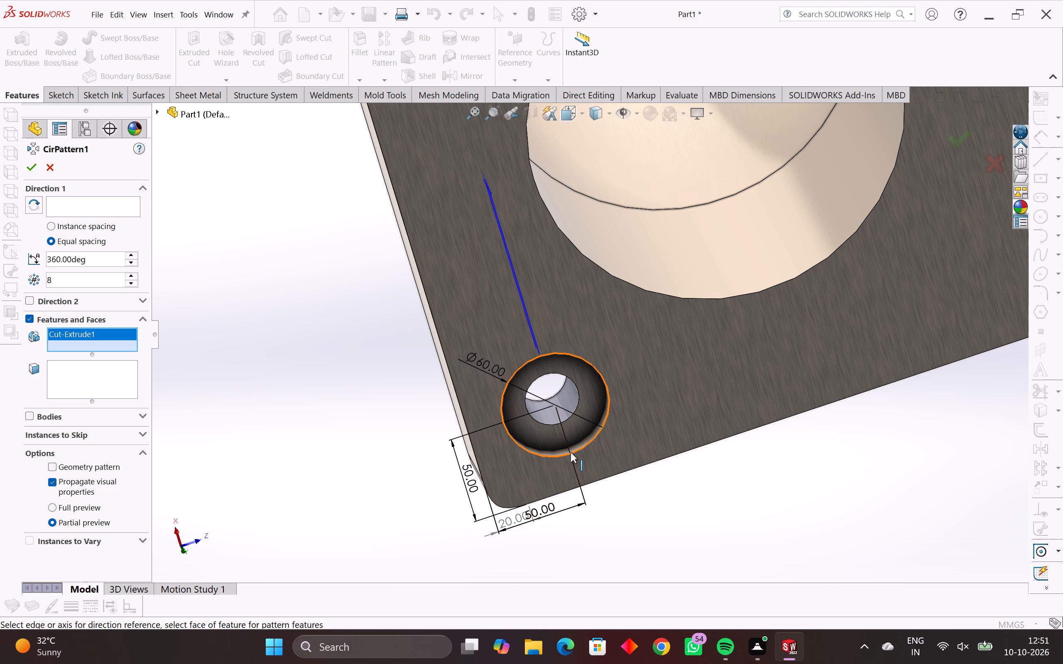
left_click(571, 452, "ctrl")
middle_click_drag(541, 451, 460, 422)
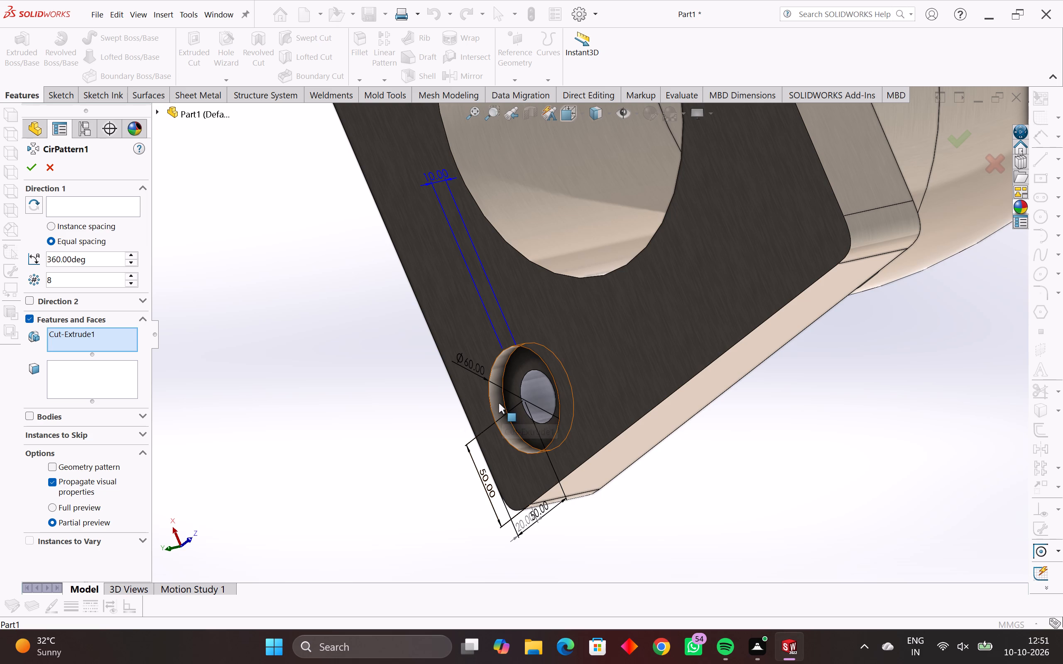
left_click(499, 403, "ctrl")
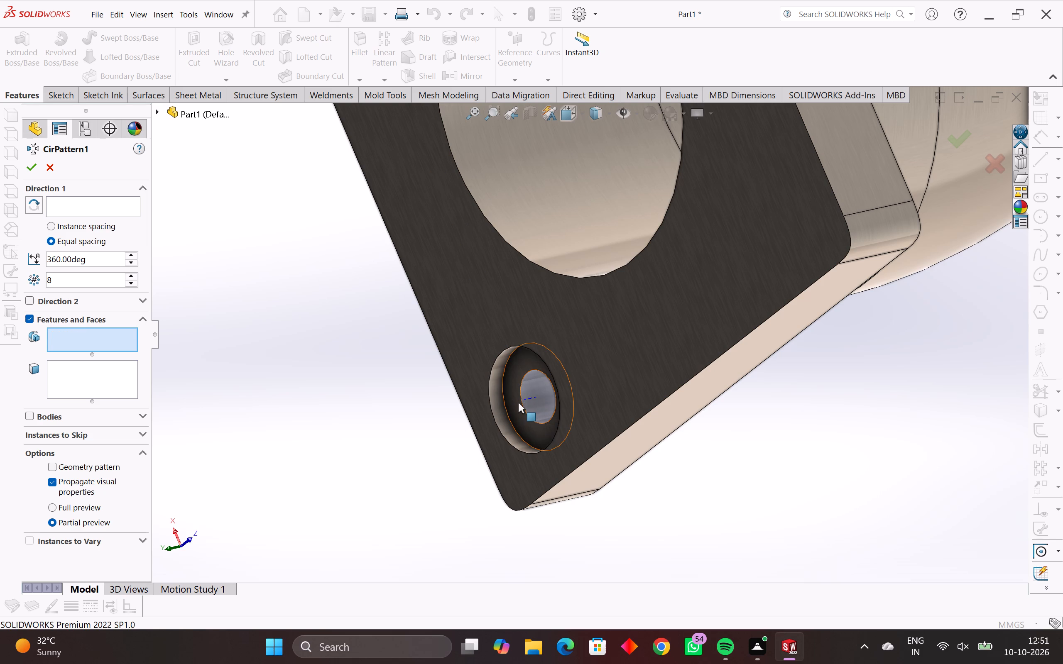
left_click(518, 403)
left_click(495, 398)
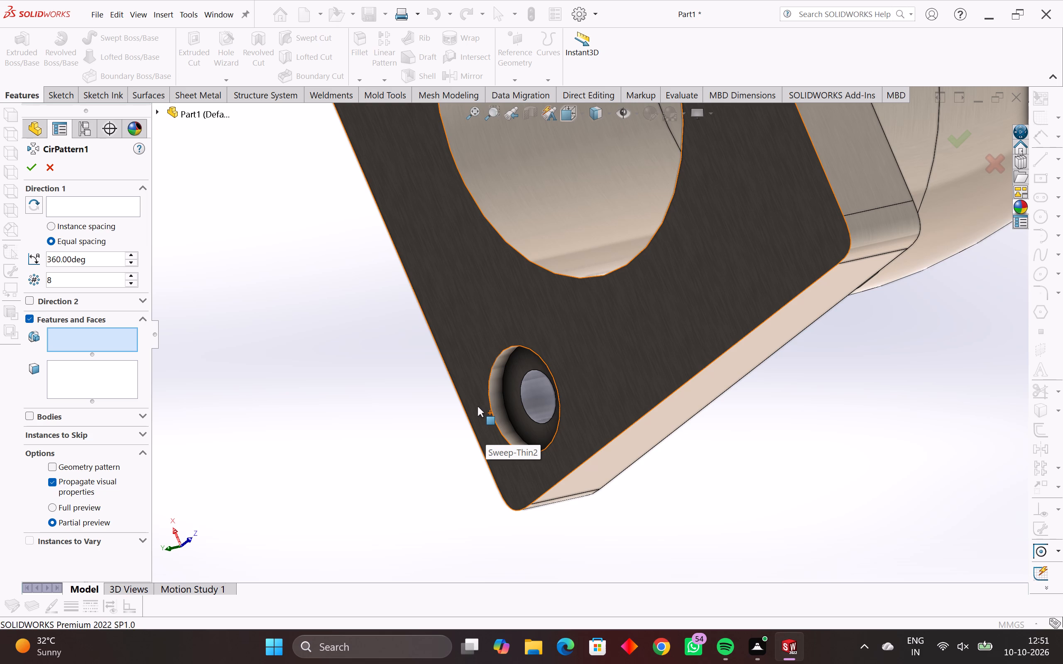
left_click(513, 406)
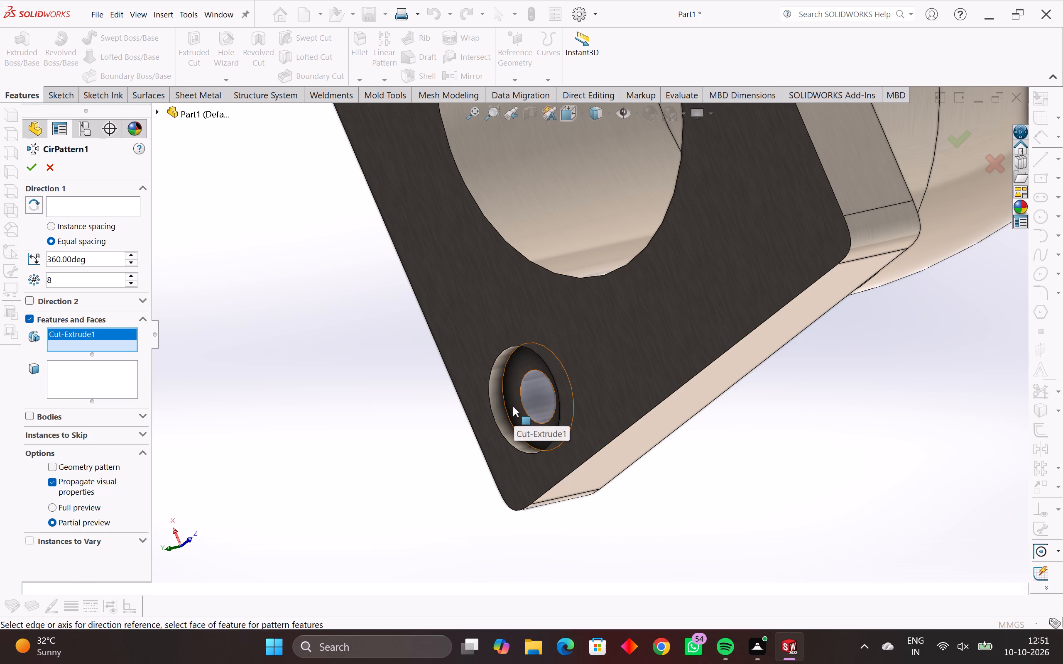
middle_click_drag(508, 437, 606, 457)
left_click(554, 388)
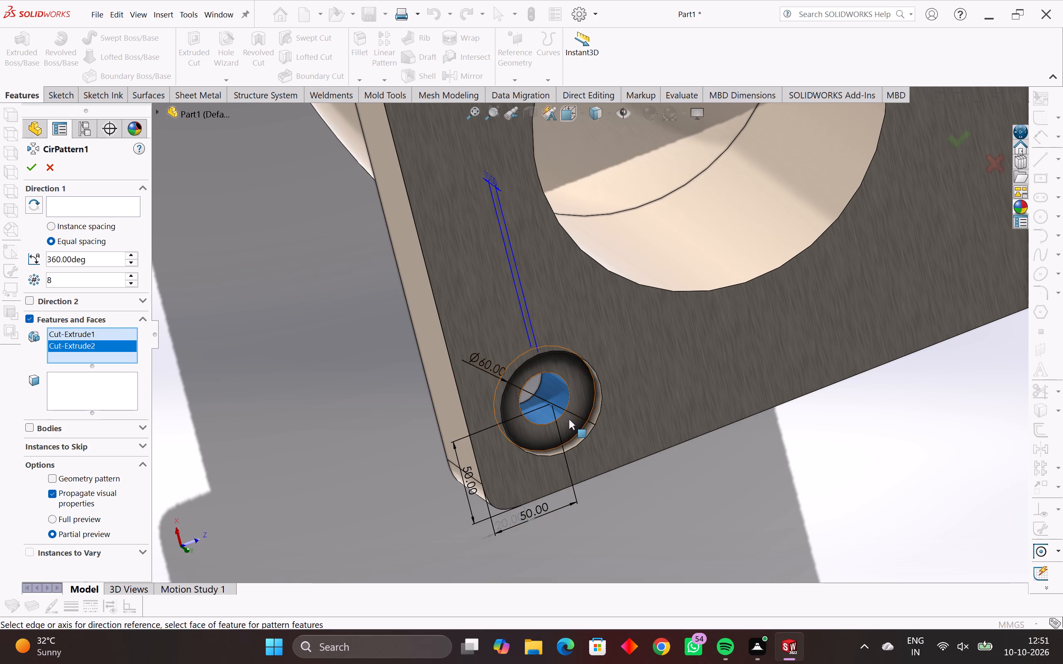
Use the flange's central bore face as the pattern axis, set 4 instances, and accept the circular pattern.
middle_click_drag(569, 419, 551, 439)
scroll(551, 440, "down", 1)
middle_click_drag(612, 481, 605, 455)
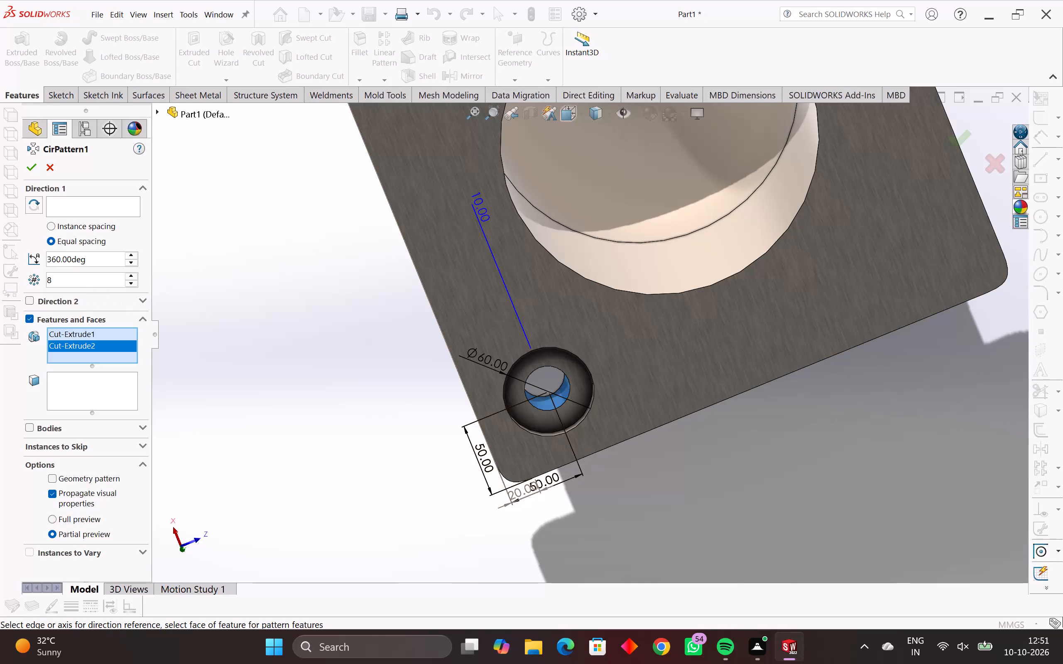
left_click(65, 206)
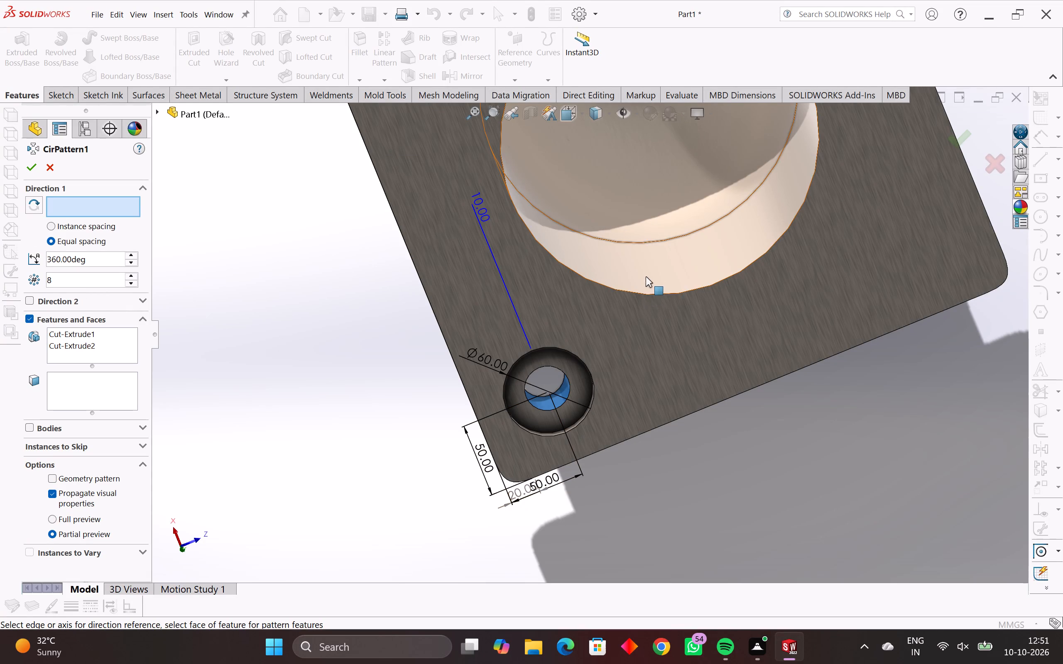
left_click(645, 268)
middle_click_drag(653, 346, 642, 409)
scroll(642, 409, "down", 1)
scroll(647, 374, "down", 2)
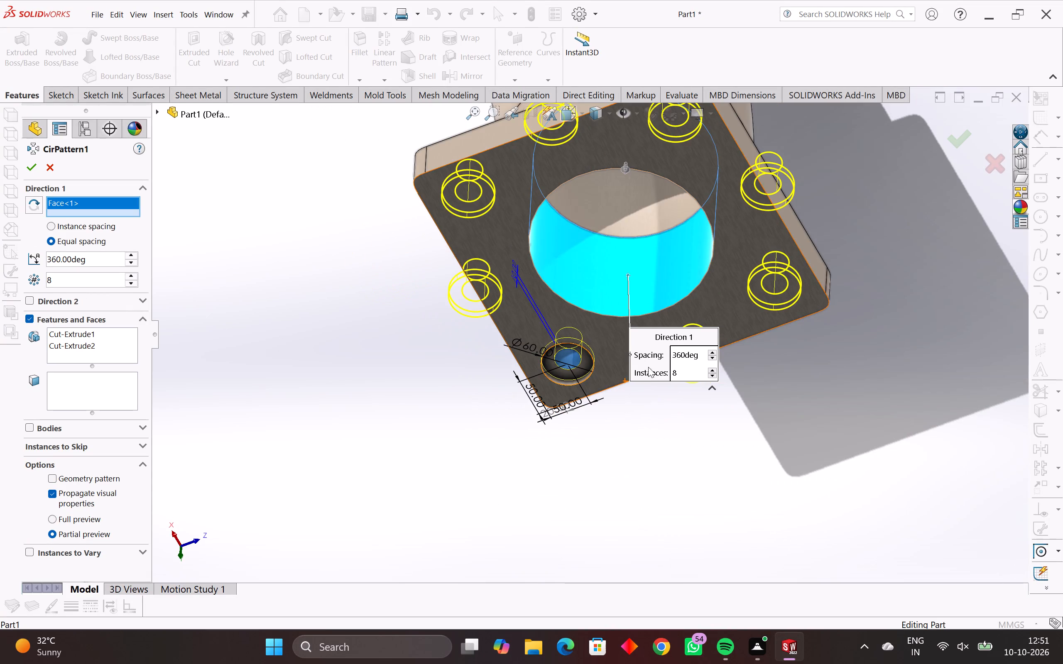
scroll(649, 359, "down", 1)
middle_click_drag(649, 359, 661, 342)
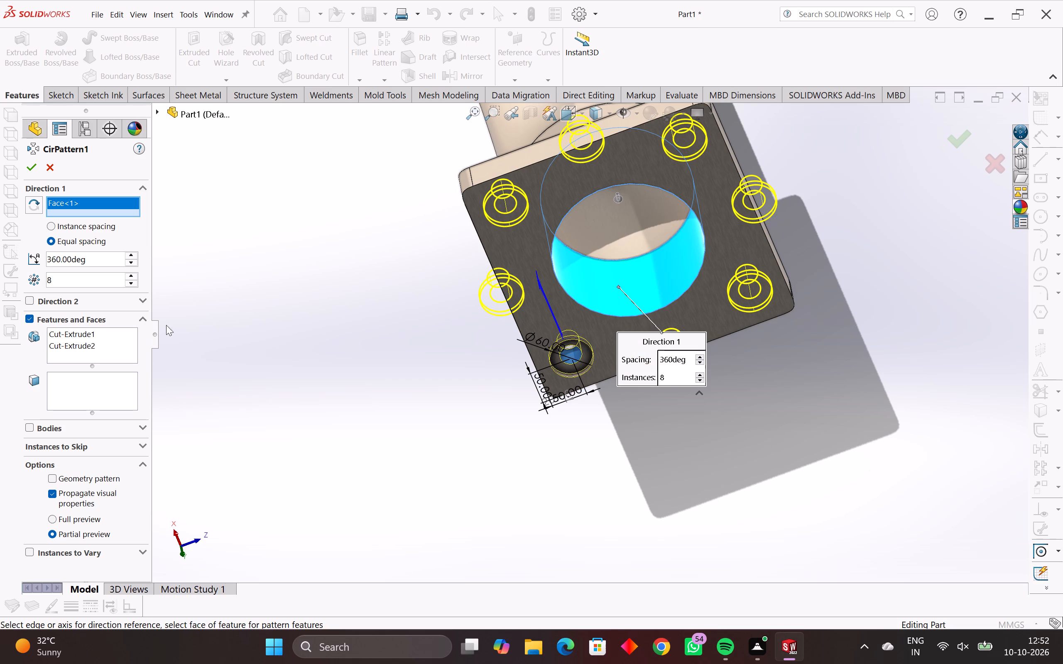
left_click_drag(68, 271, 29, 291)
left_click_drag(61, 279, 47, 283)
left_click_drag(47, 283, 0, 290)
key("4")
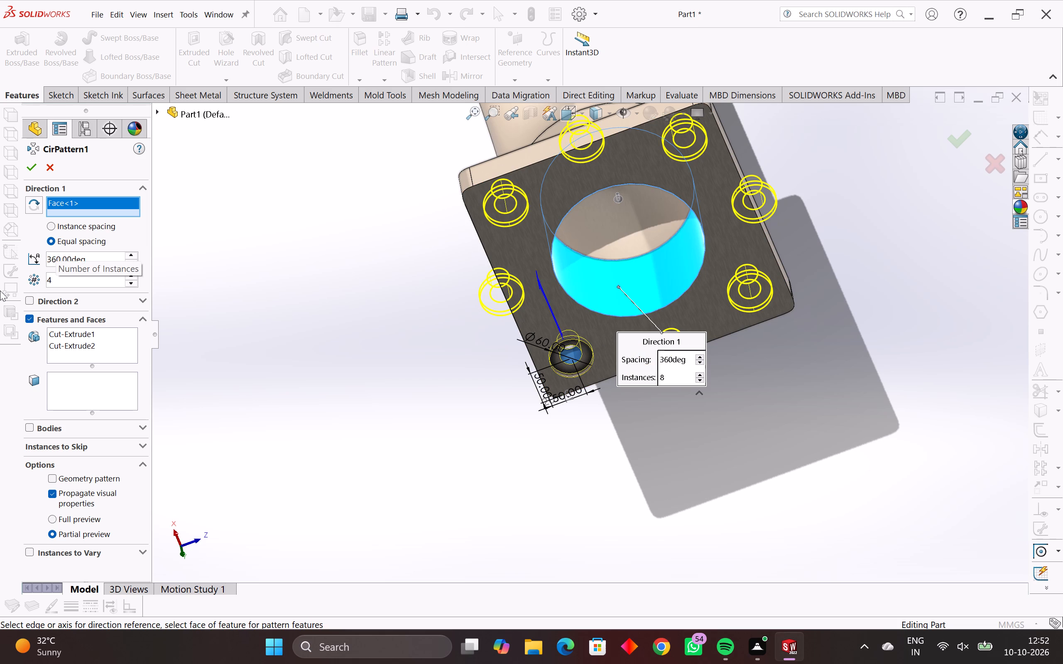
key("Return")
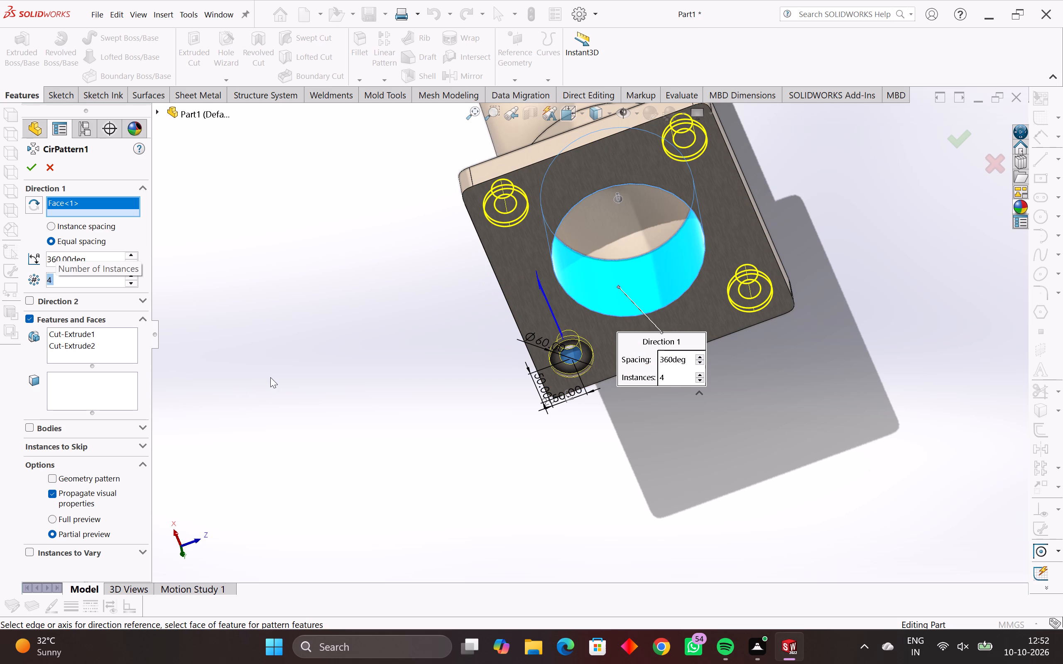
middle_click_drag(718, 400, 694, 413)
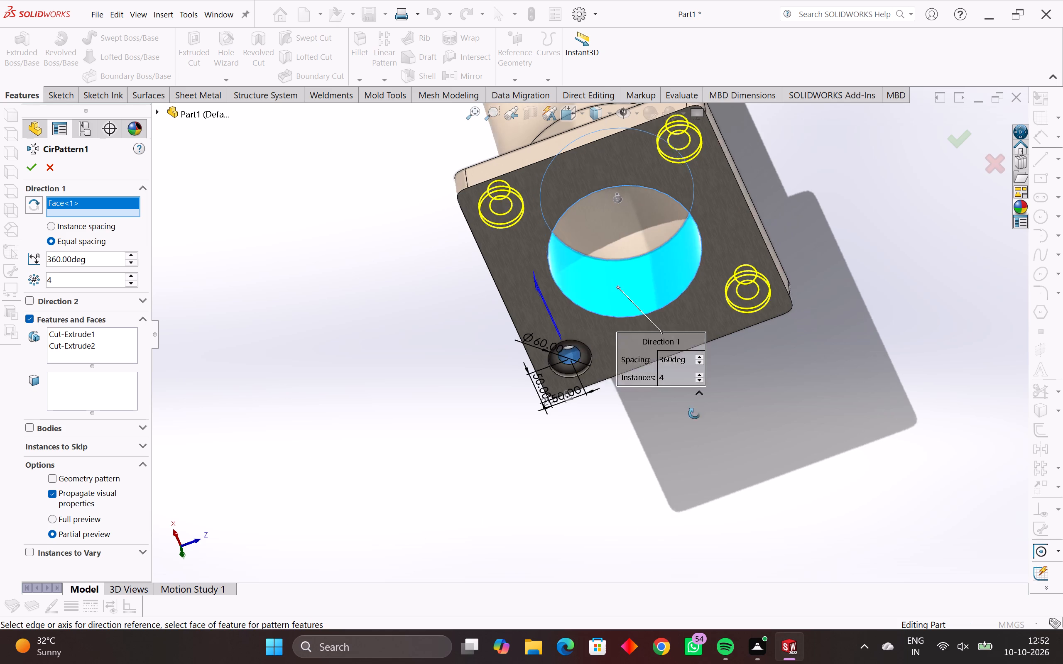
middle_click_drag(694, 413, 742, 451)
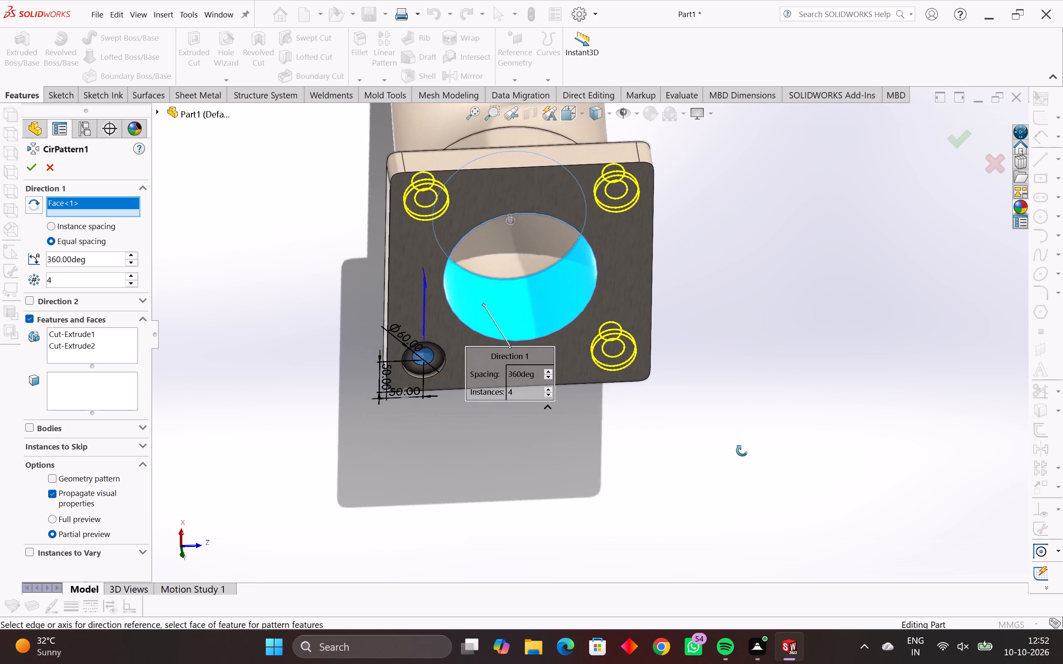
middle_click_drag(742, 451, 754, 447)
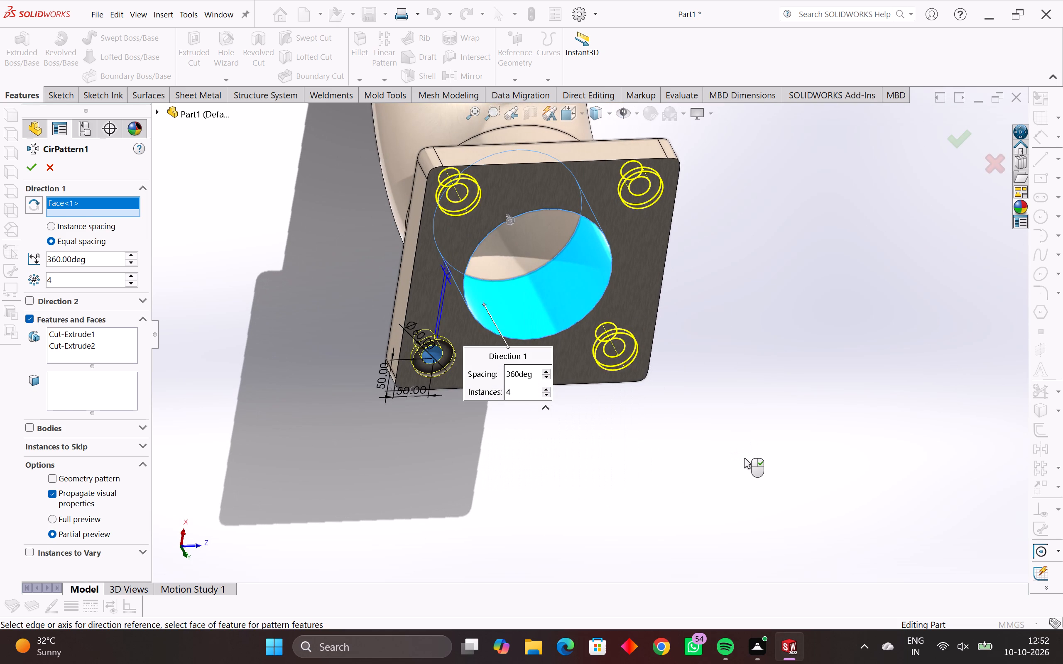
key("Return")
Open a new sketch on the outer face of the other flange, the one without corner holes.
middle_click_drag(732, 439, 688, 489)
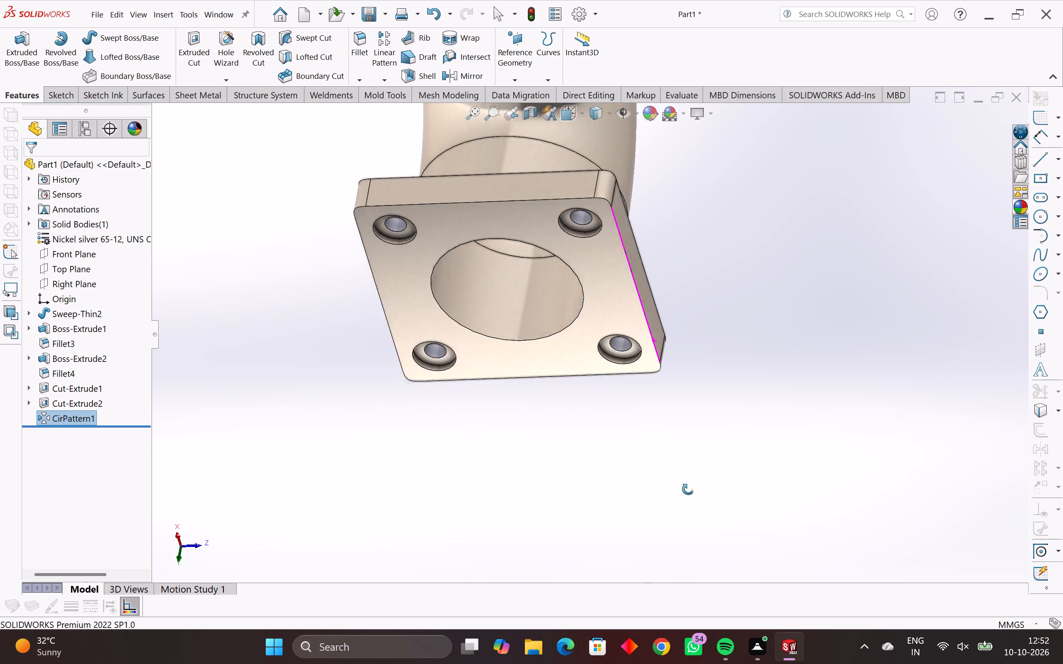
middle_click_drag(688, 489, 772, 515)
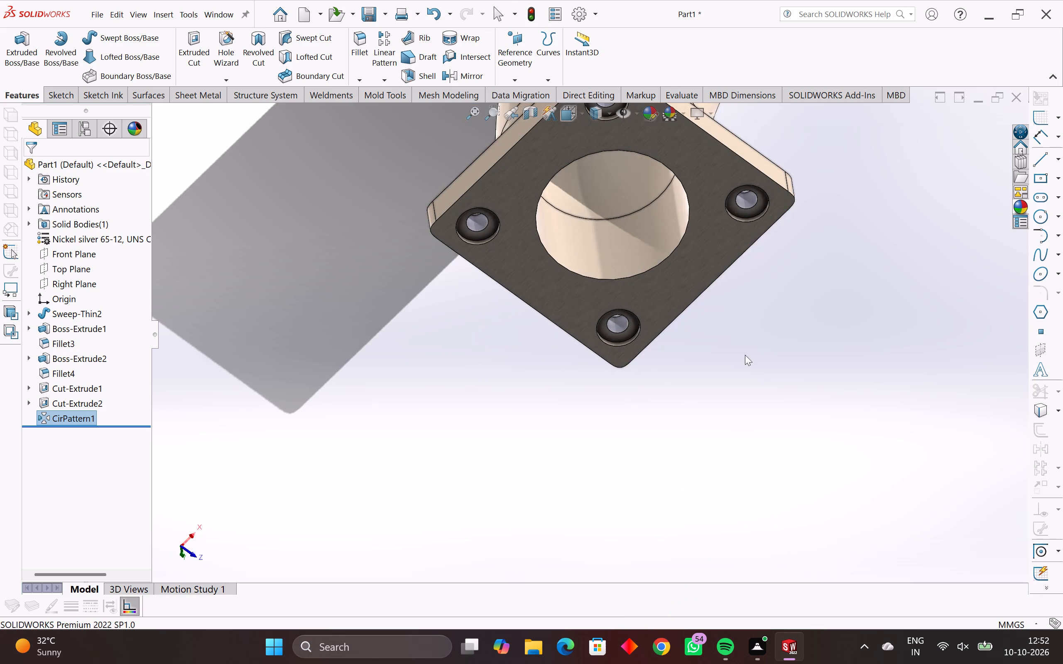
scroll(754, 339, "down", 4)
scroll(796, 233, "down", 1)
scroll(689, 148, "up", 4)
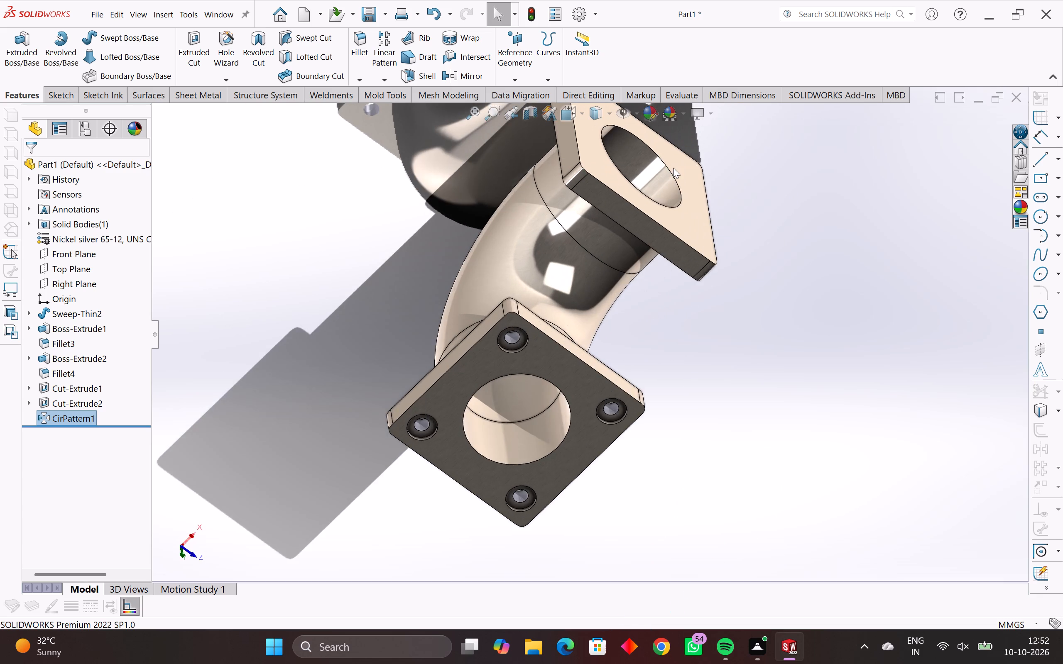
middle_click_drag(673, 168, 609, 362)
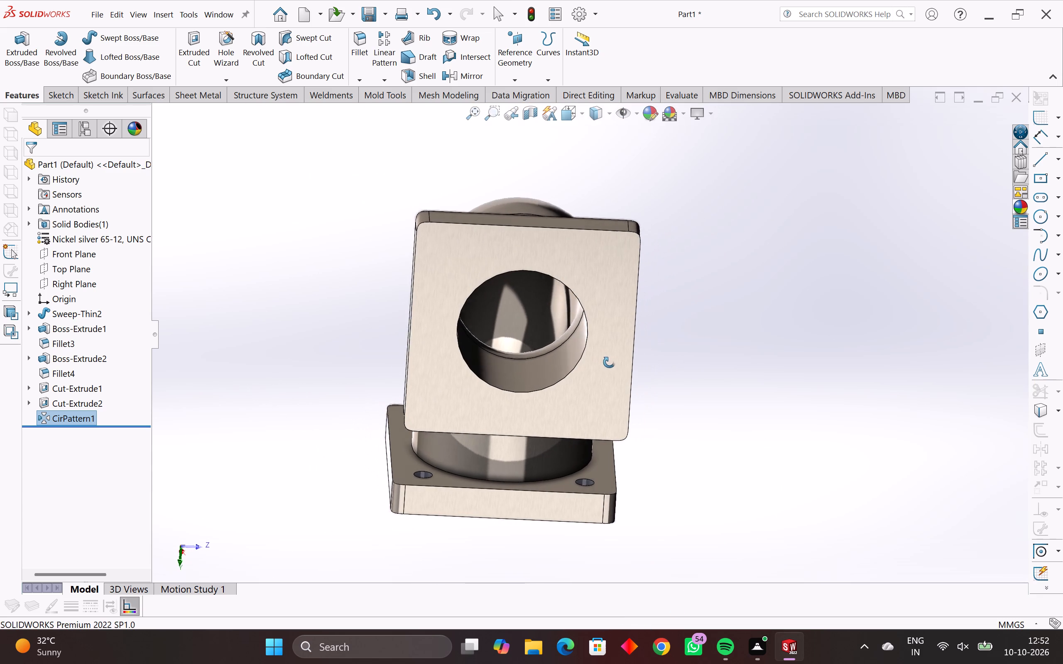
middle_click_drag(609, 362, 609, 362)
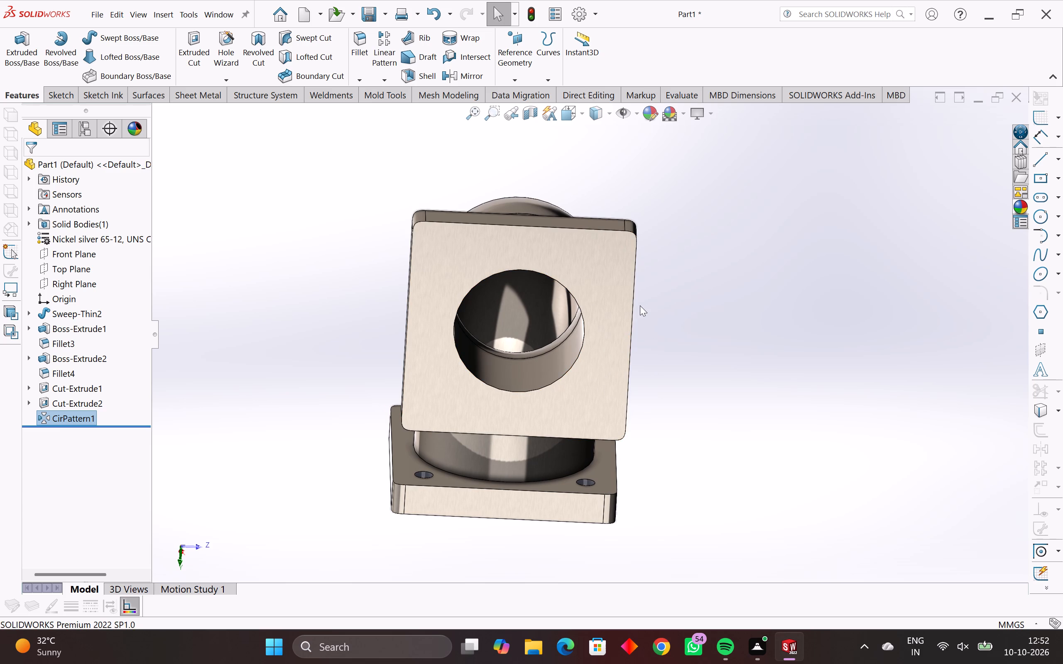
left_click(615, 277)
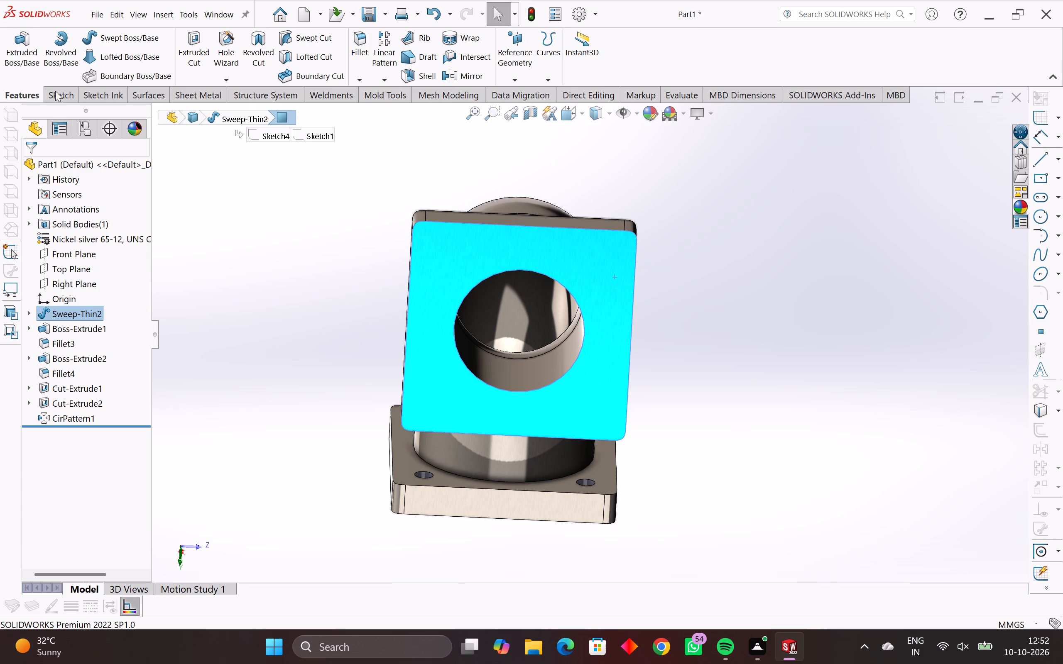
left_click(57, 91)
left_click(17, 41)
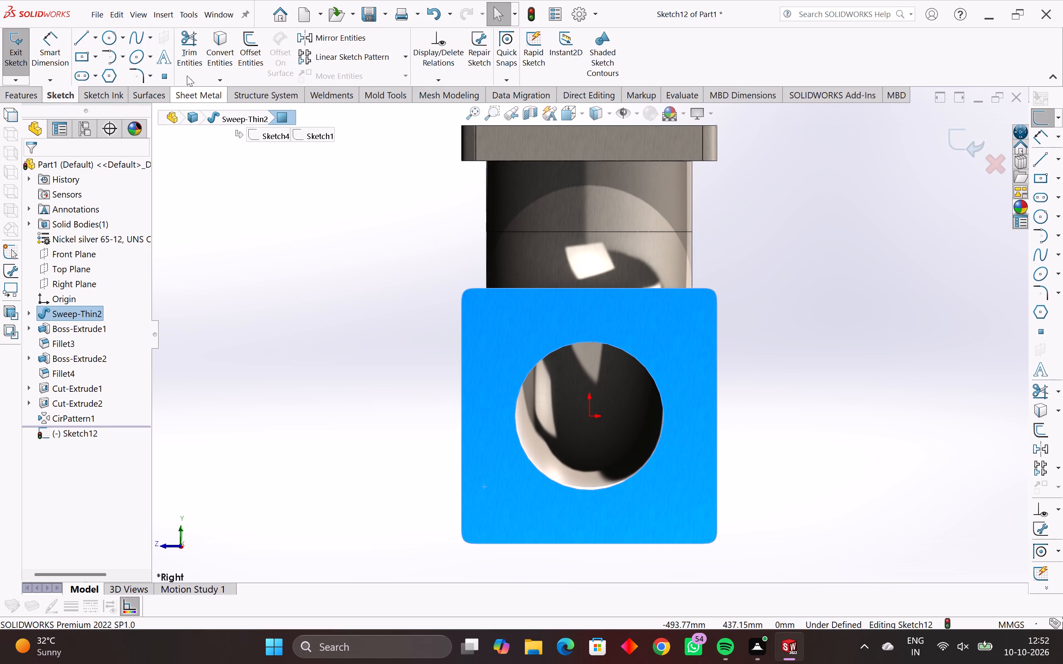
Sketch a centre rectangle about 239 by 243 mm, centred on the origin in the flange bore.
left_click(77, 51)
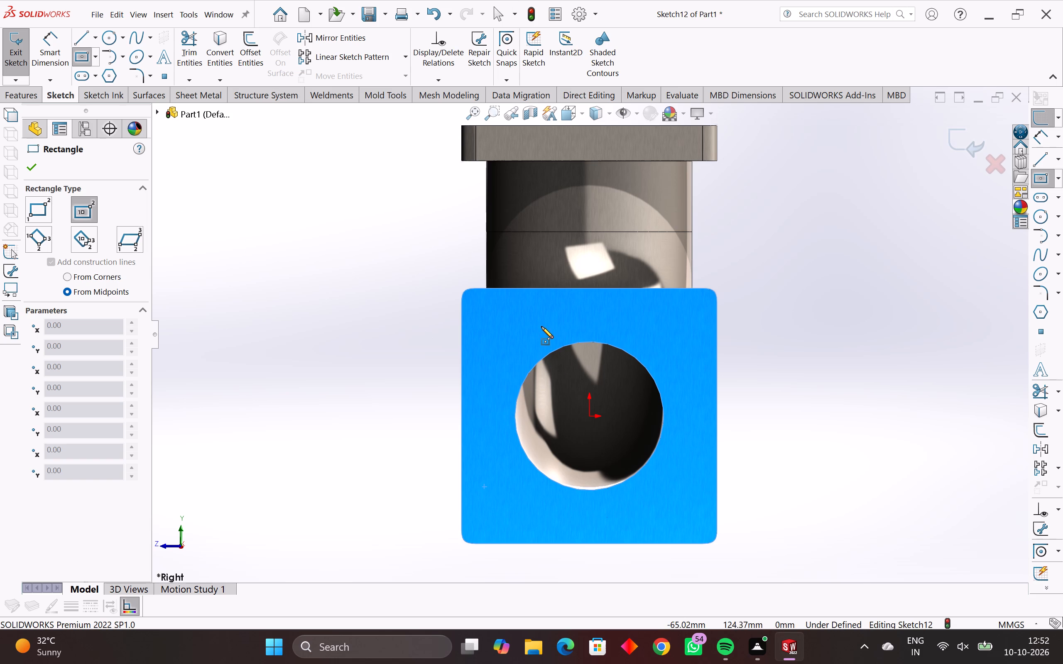
left_click(591, 417)
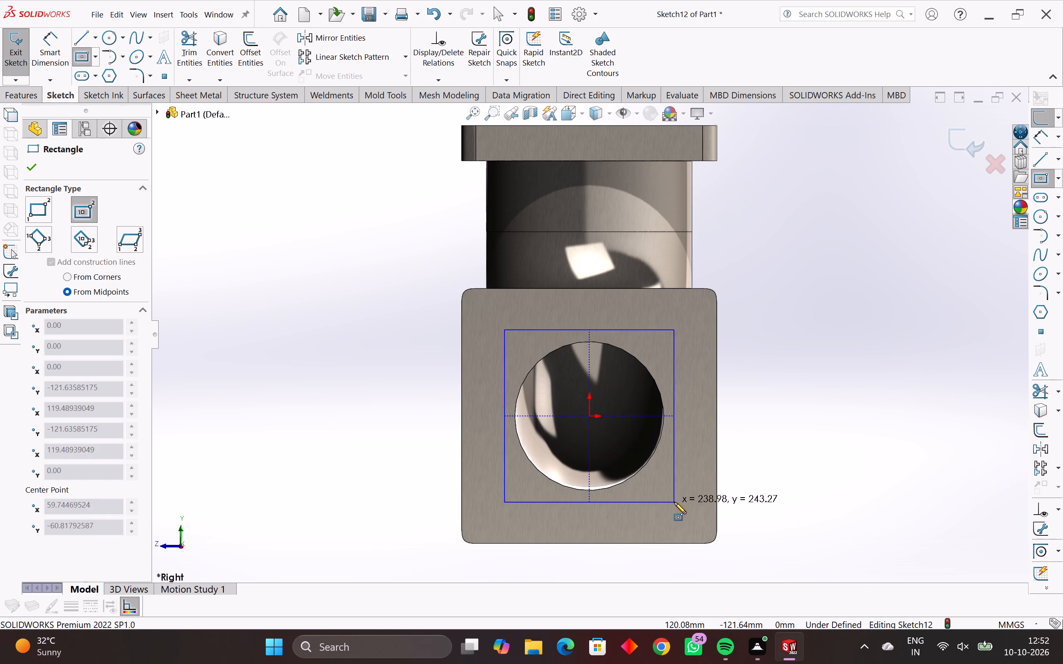
left_click(674, 502)
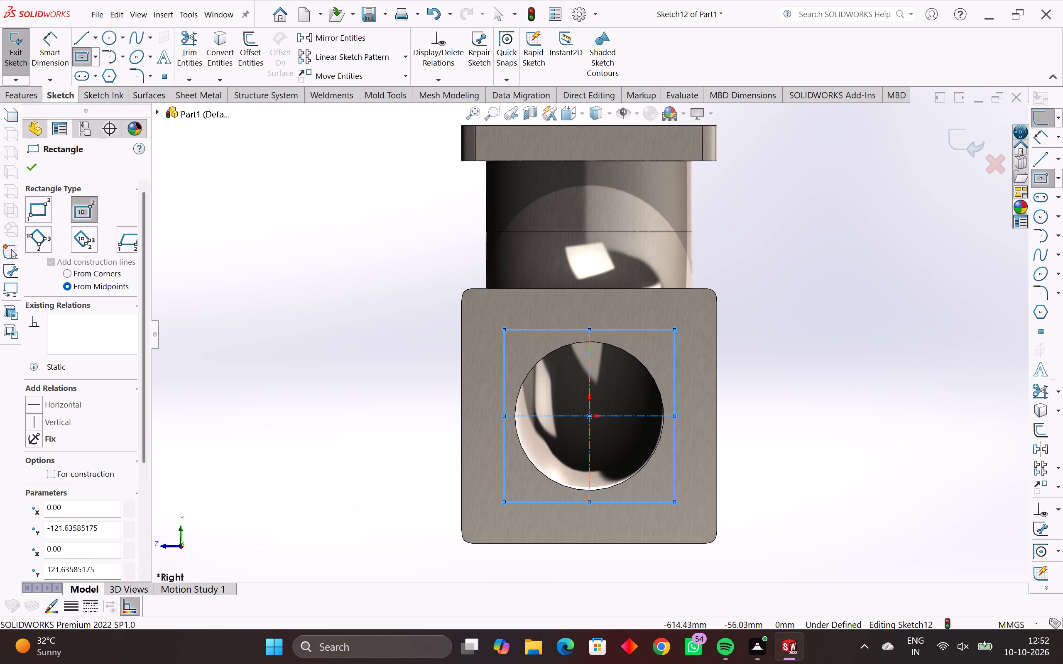
Dimension the rectangle's height and width to 260 mm each.
left_click(58, 50)
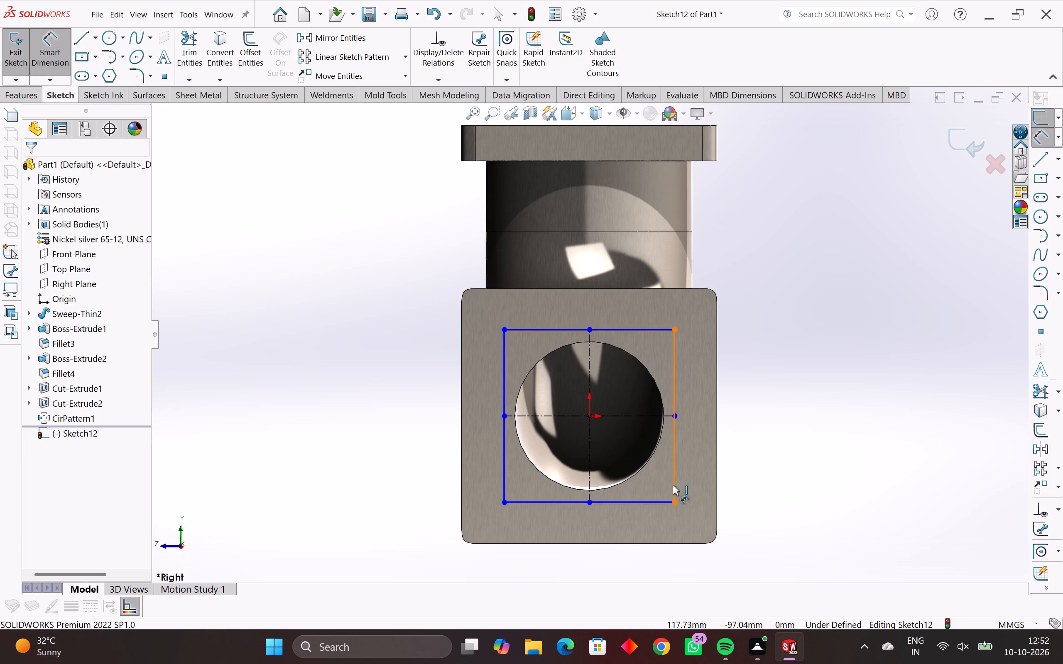
left_click(673, 485)
left_click(776, 500)
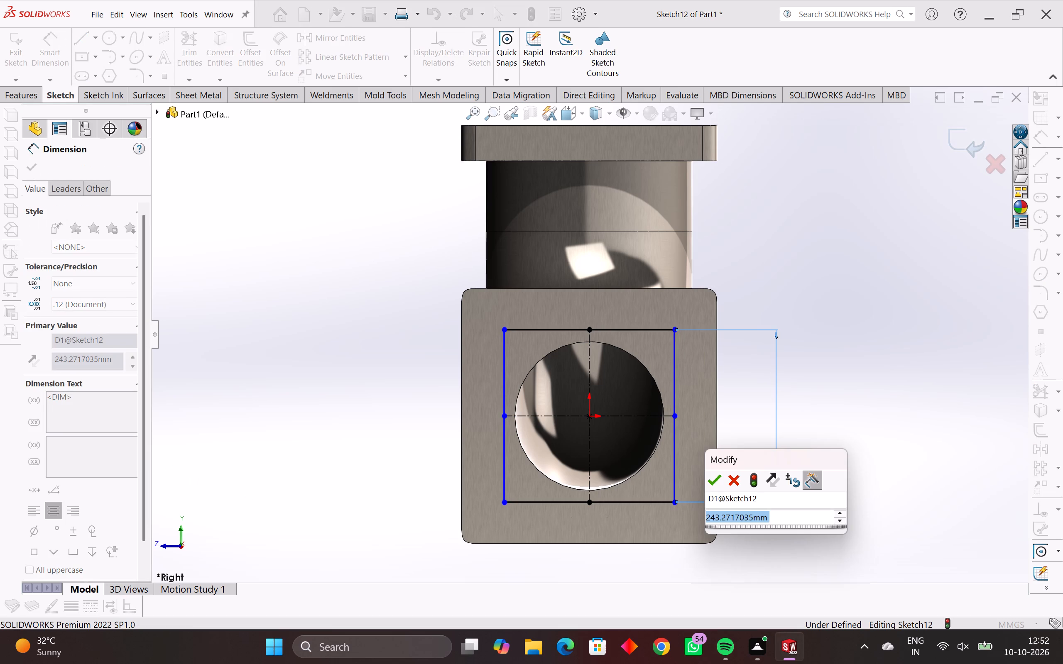
type("260")
key("Return")
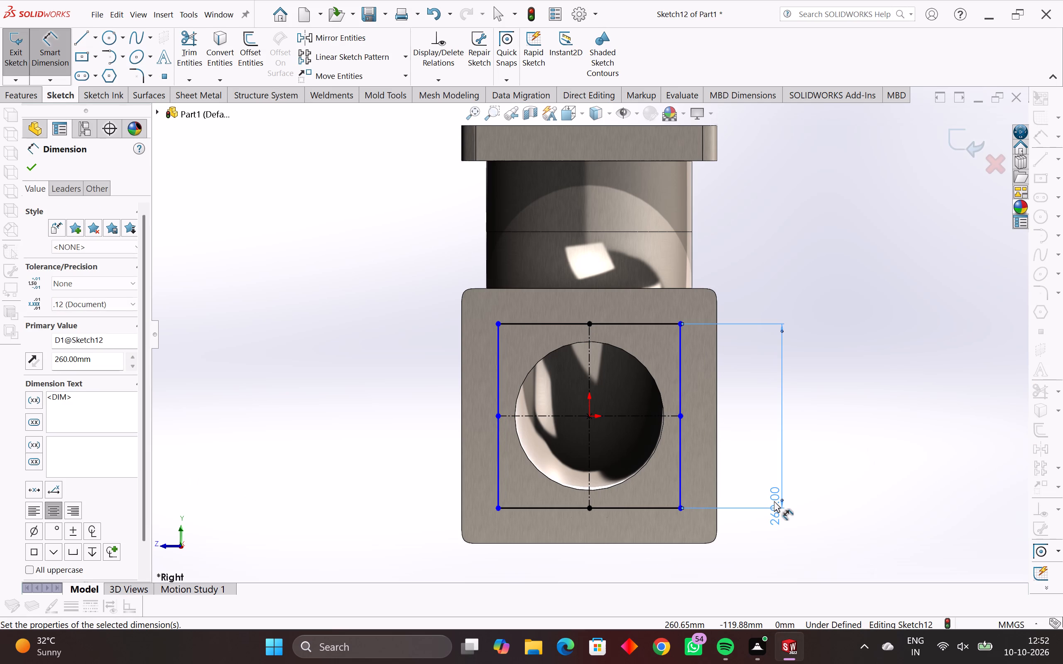
left_click_drag(623, 508, 623, 514)
left_click(622, 601)
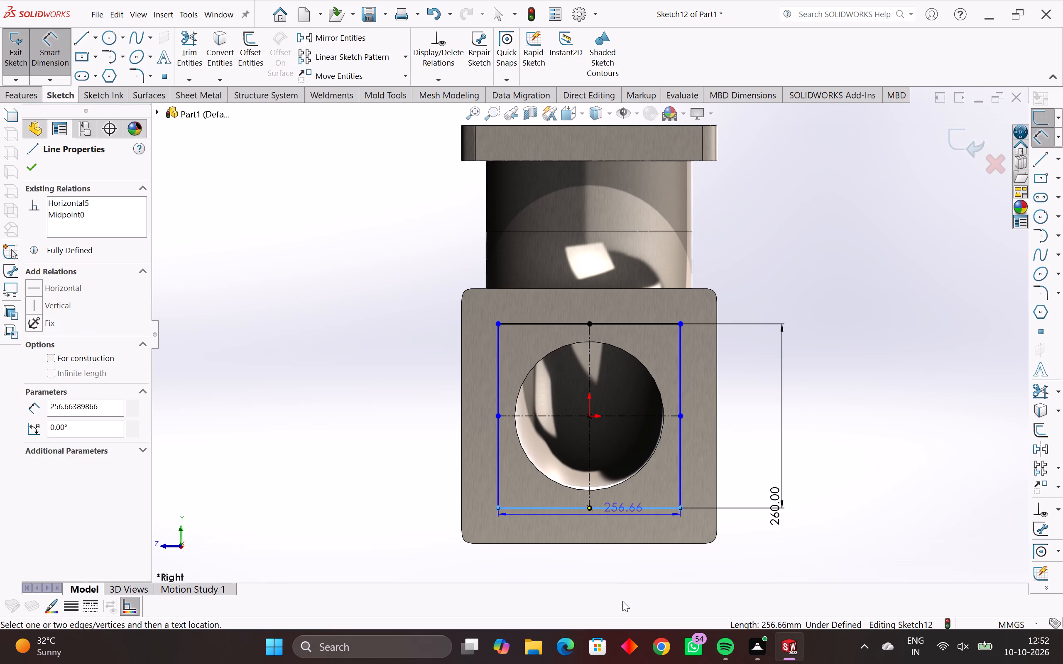
left_click(610, 564)
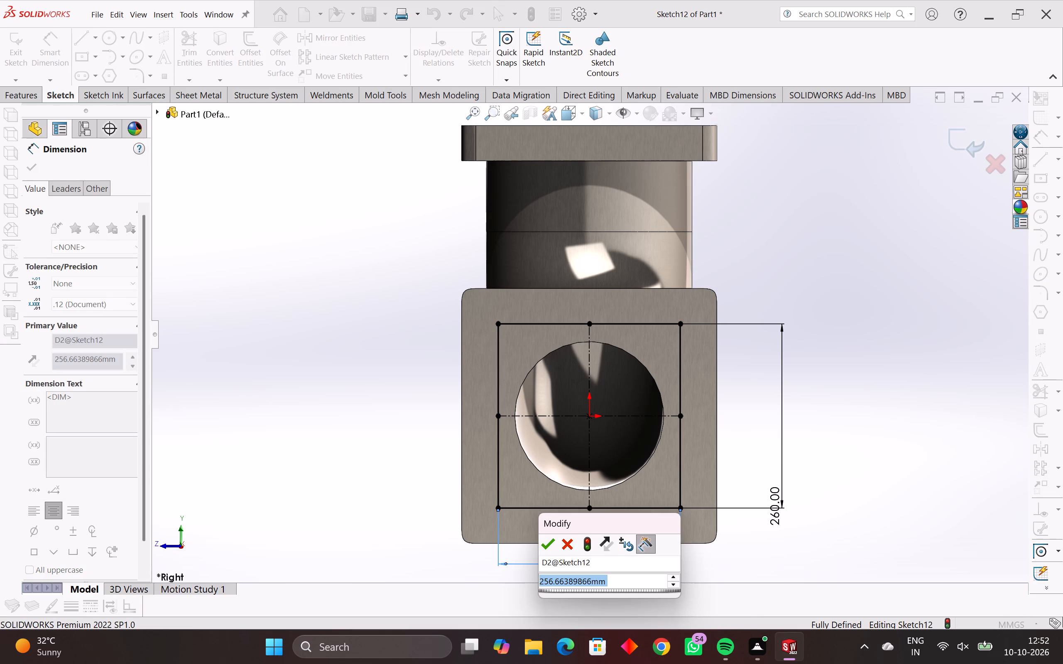
type("260")
key("Return")
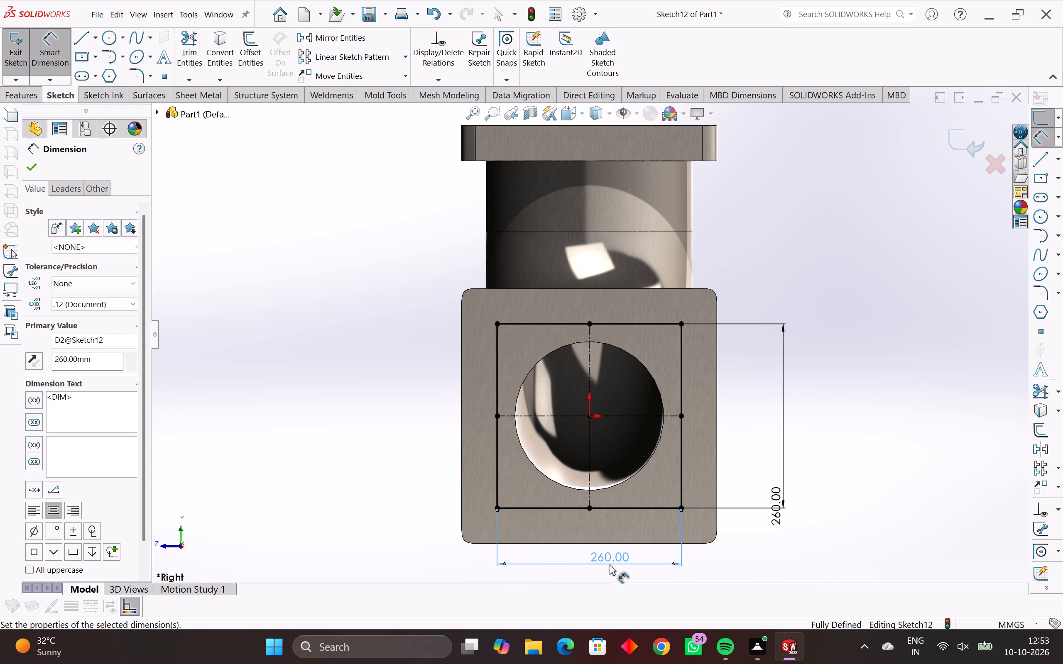
key("Escape")
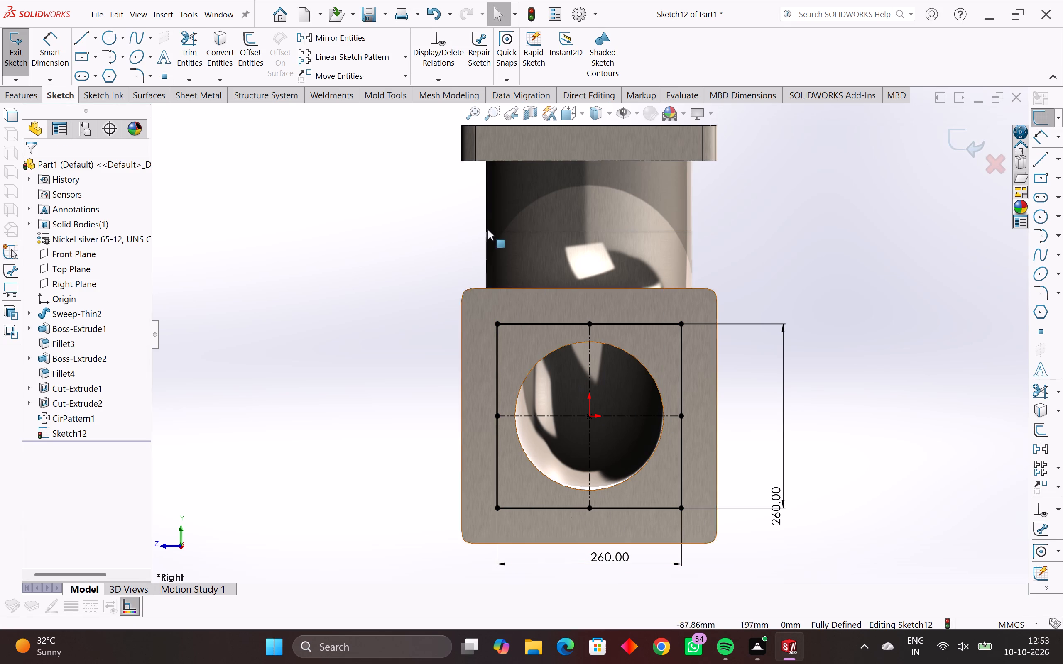
Sketch a circle of radius 30 mm centred on the upper-left corner of the 260 mm square.
left_click(107, 41)
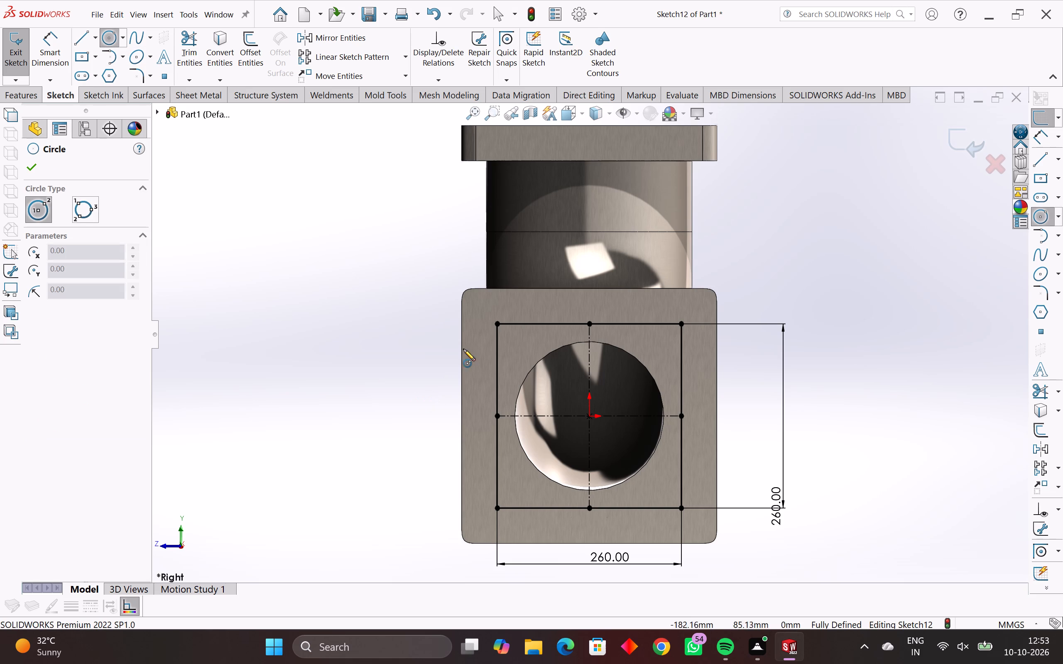
left_click(497, 325)
left_click(512, 344)
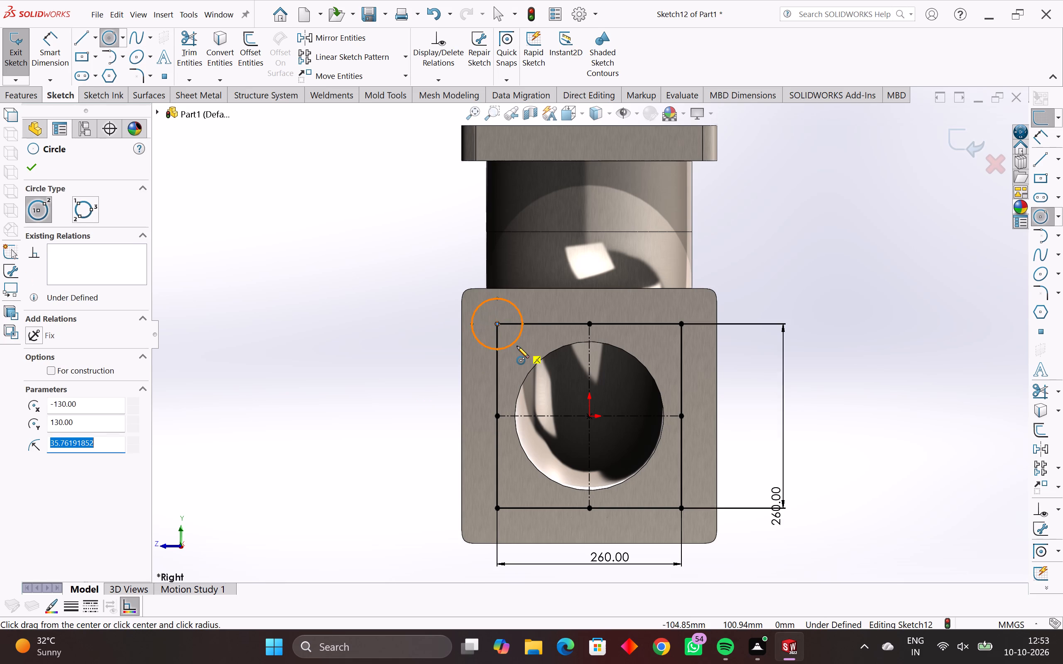
type("30")
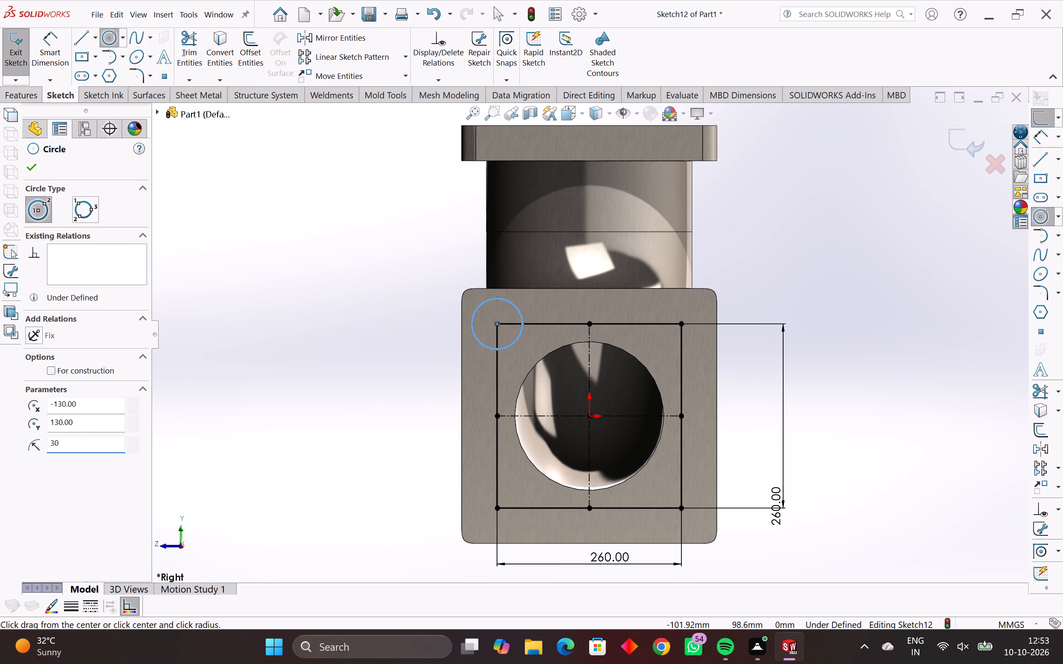
key("Return")
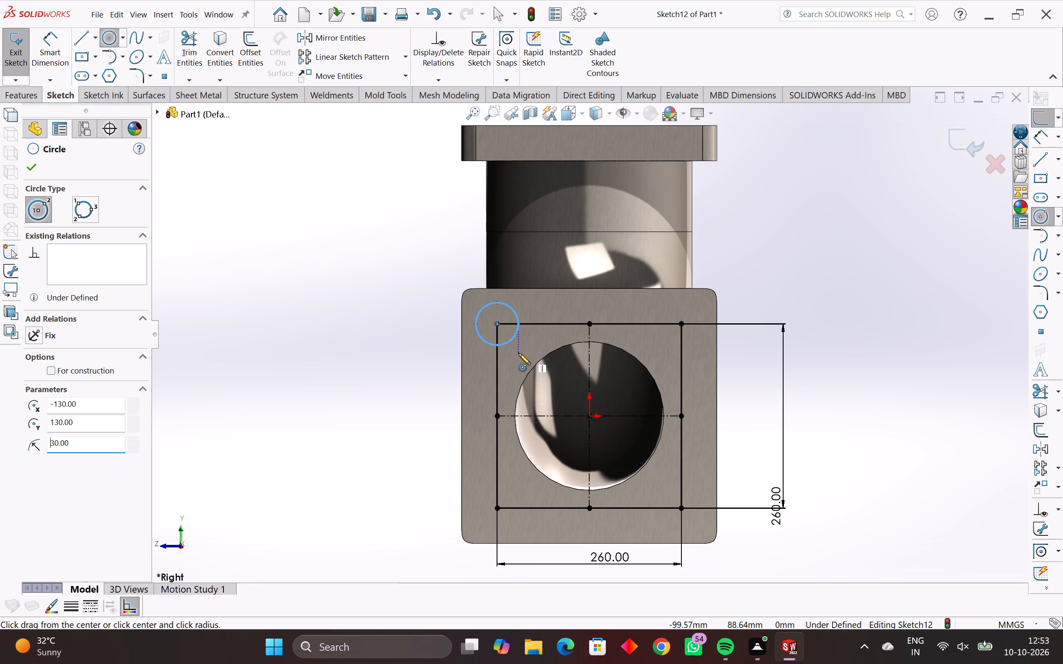
left_click(36, 165)
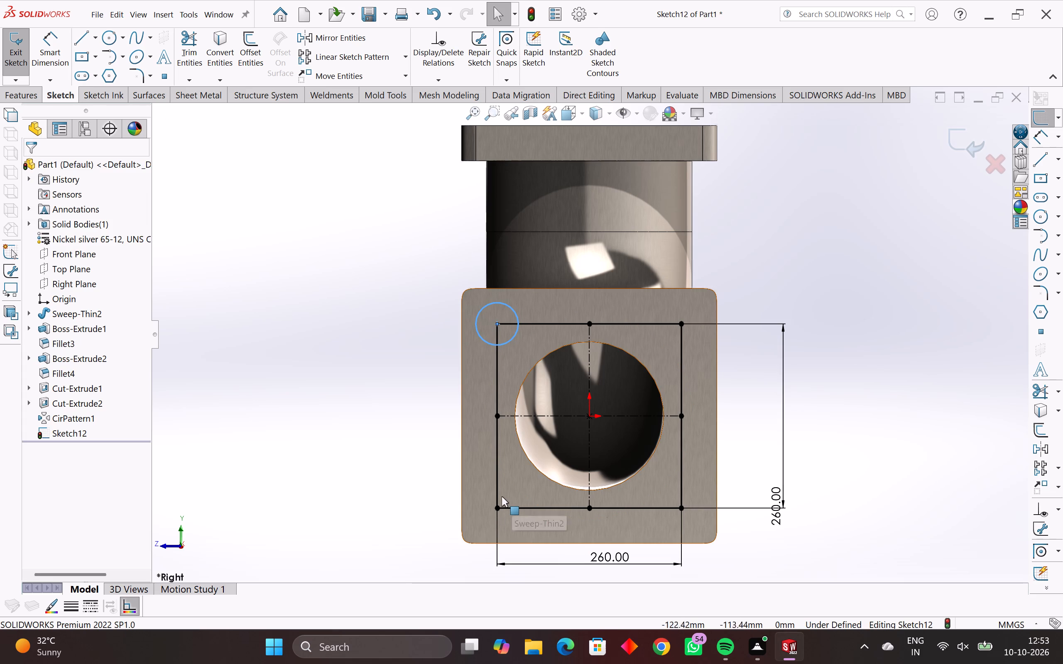
key("Escape")
Delete the 260 mm square and its centrelines, leaving only the corner circle in the sketch.
left_click_drag(522, 491, 483, 529)
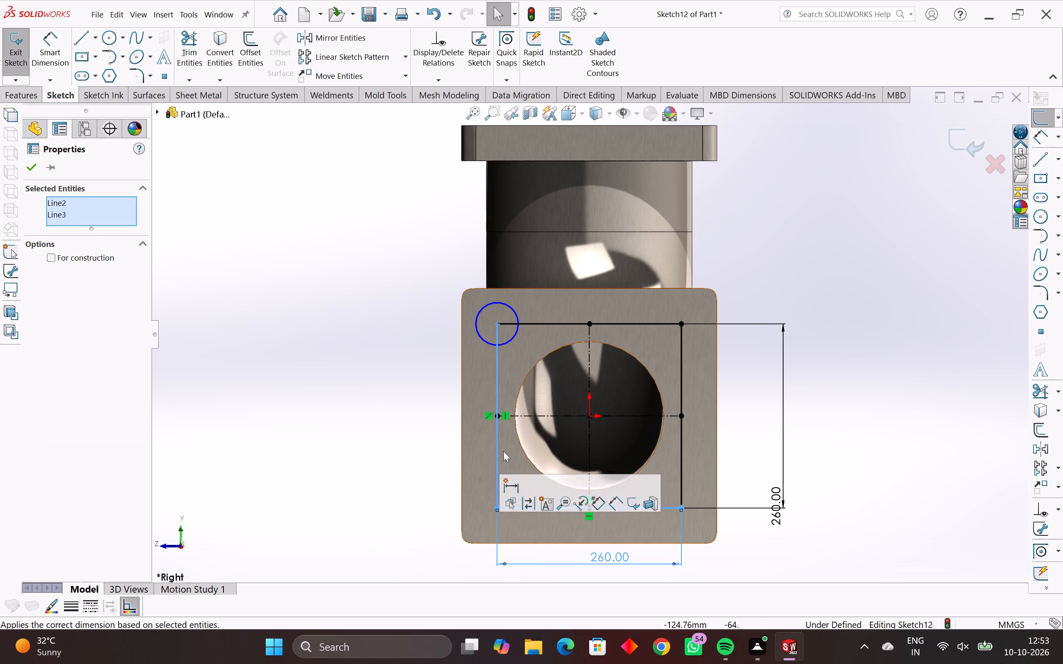
left_click_drag(647, 310, 563, 342)
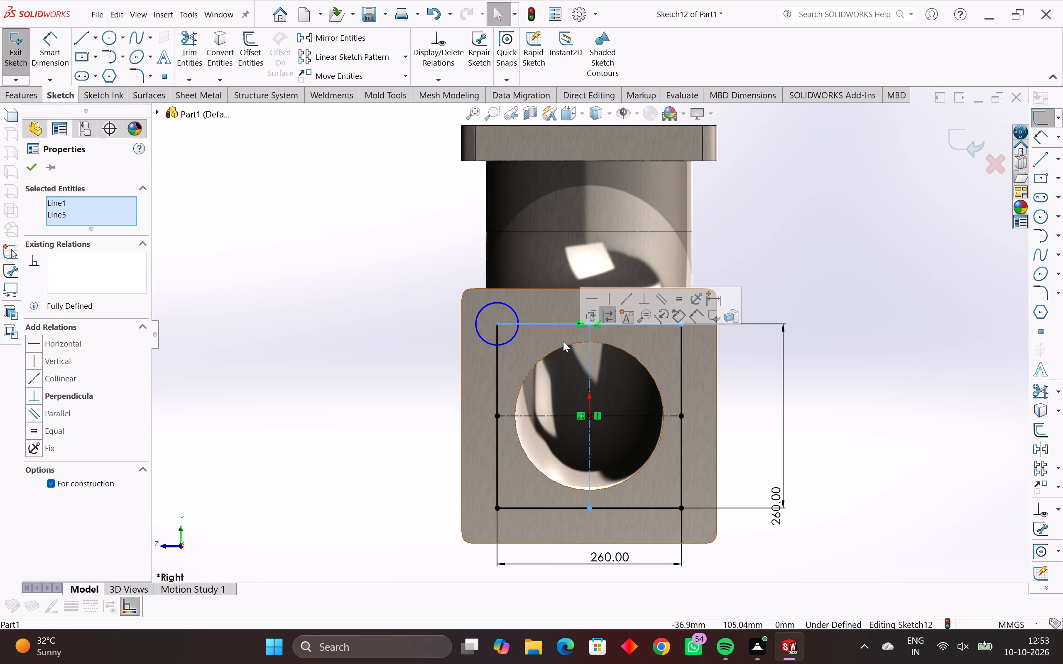
key("Delete")
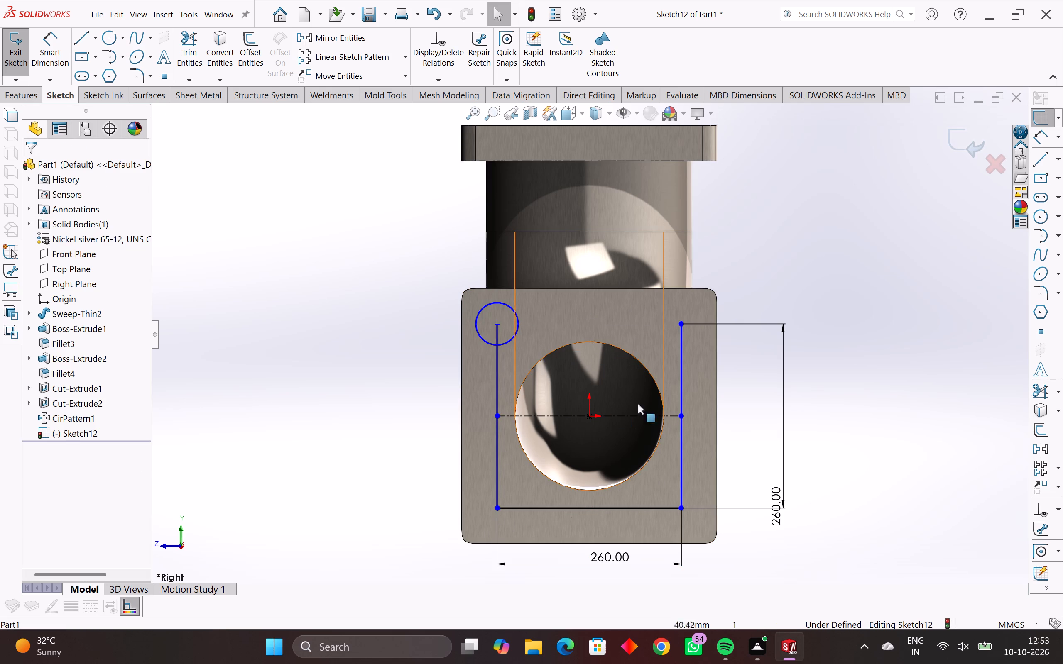
left_click_drag(693, 388, 493, 537)
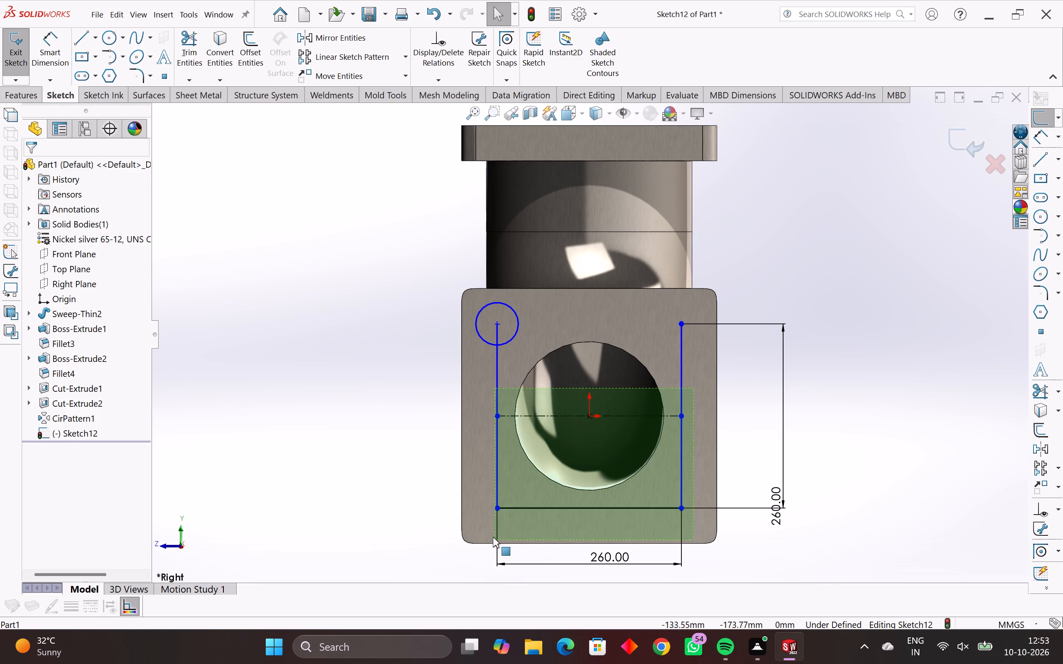
left_click_drag(493, 537, 489, 531)
key("Delete")
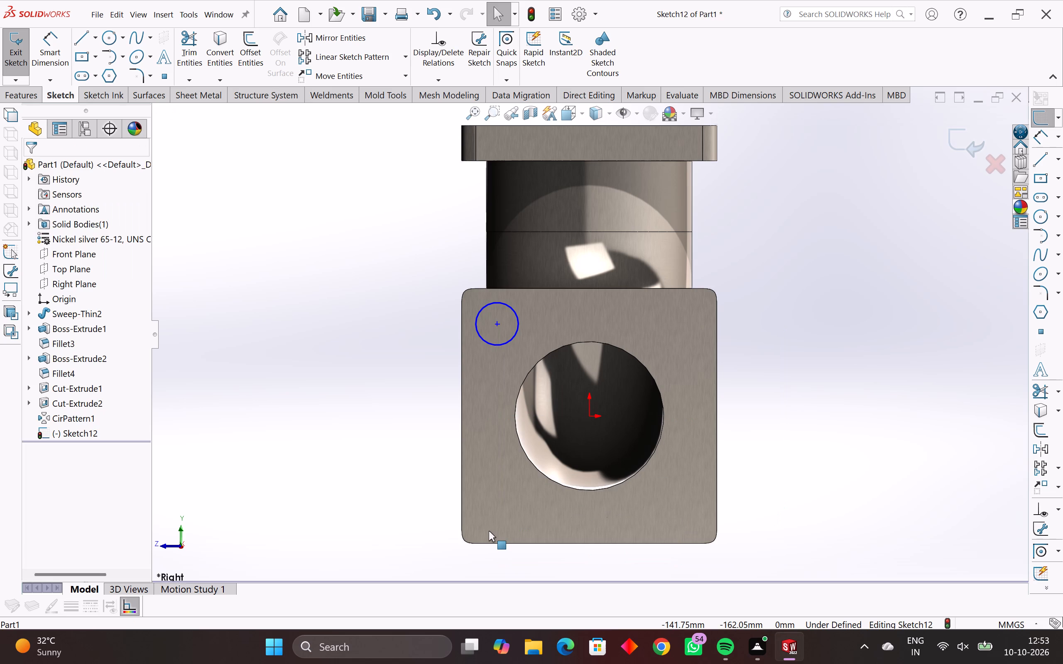
Fully define the corner circle with automatically calculated relations and dimensions.
scroll(501, 493, "down", 2)
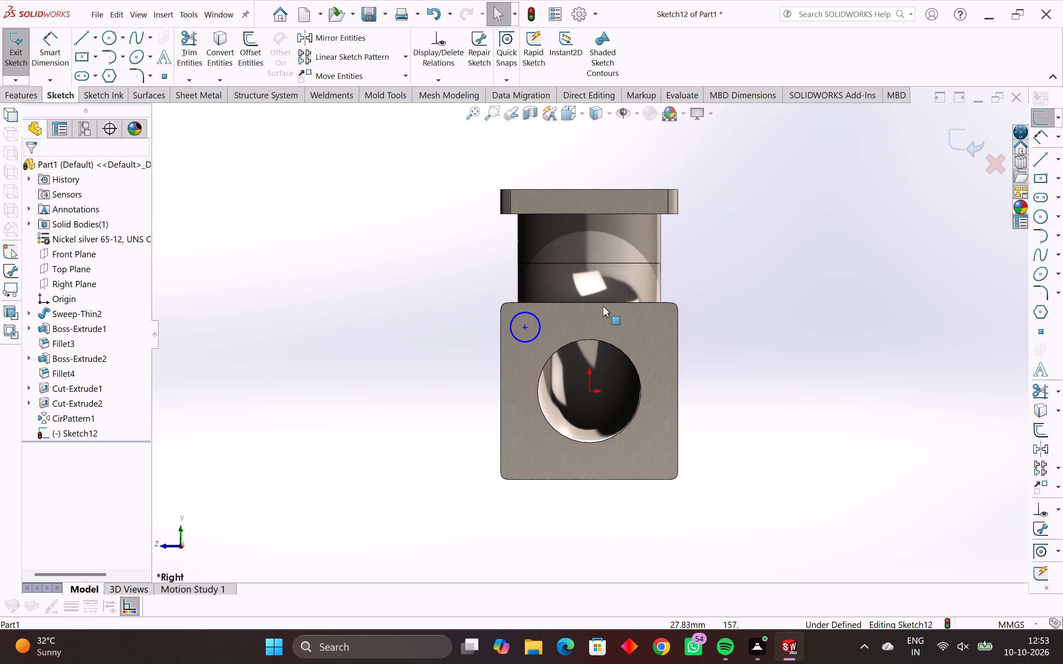
left_click_drag(601, 291, 495, 356)
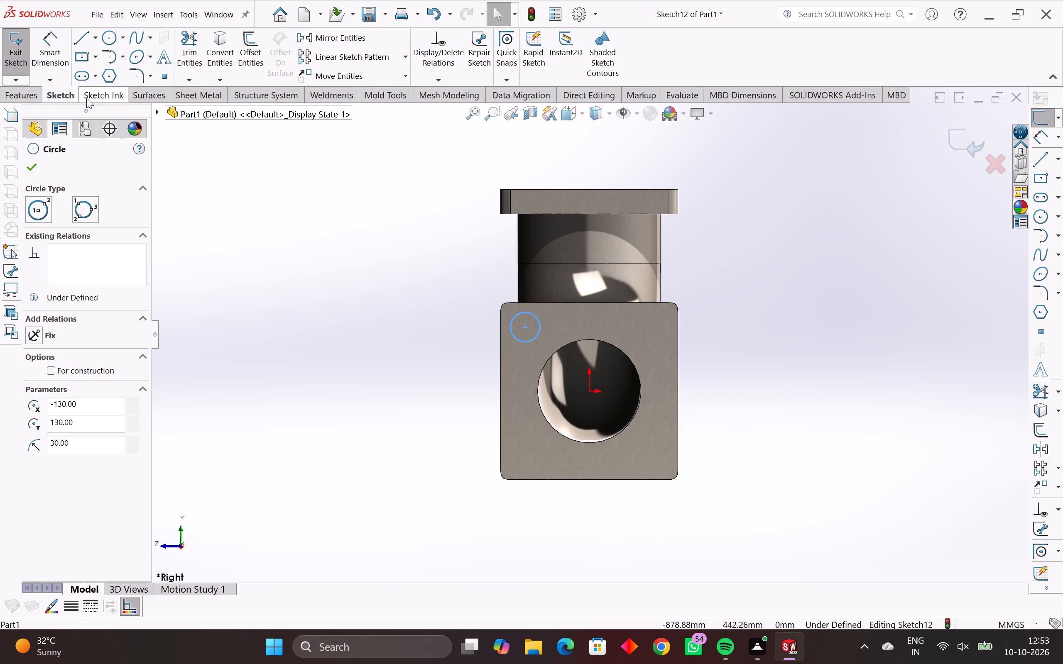
left_click(437, 81)
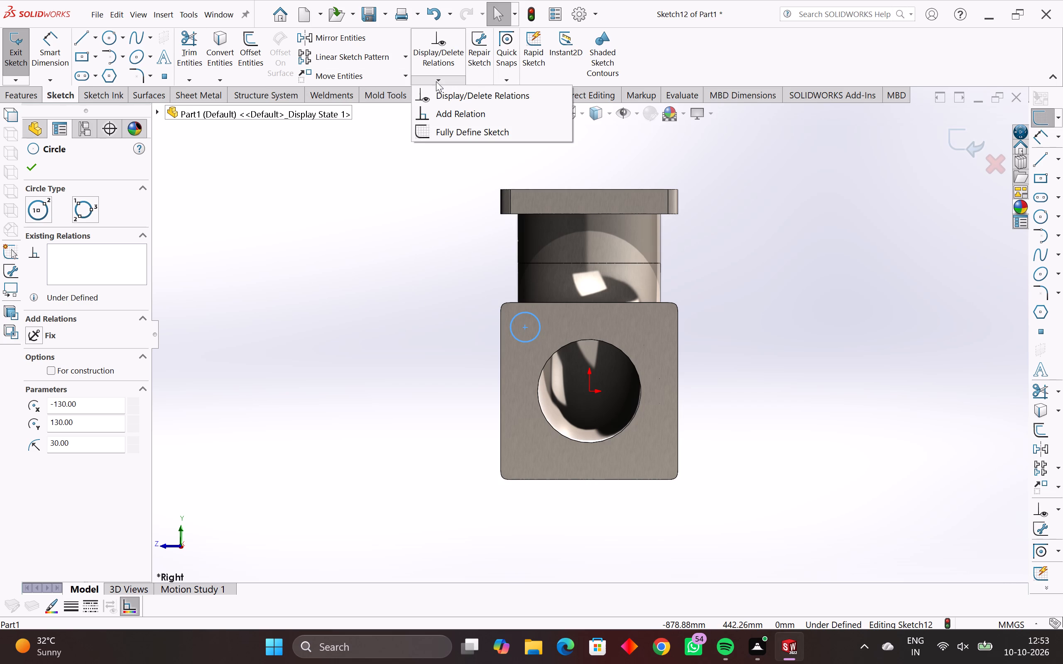
left_click(425, 139)
left_click(80, 304)
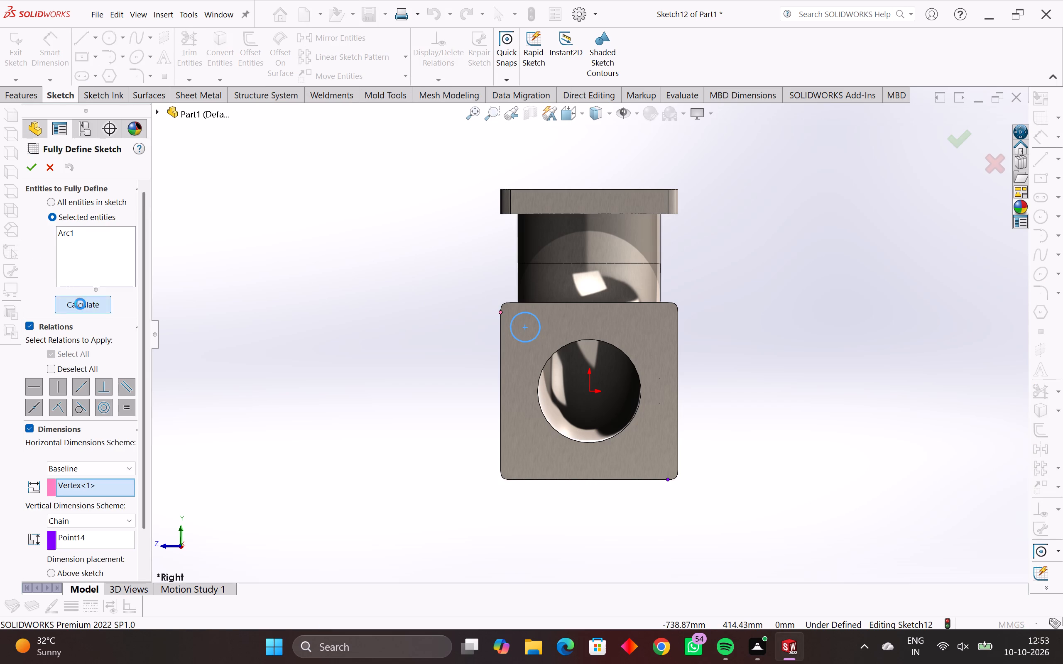
left_click(25, 166)
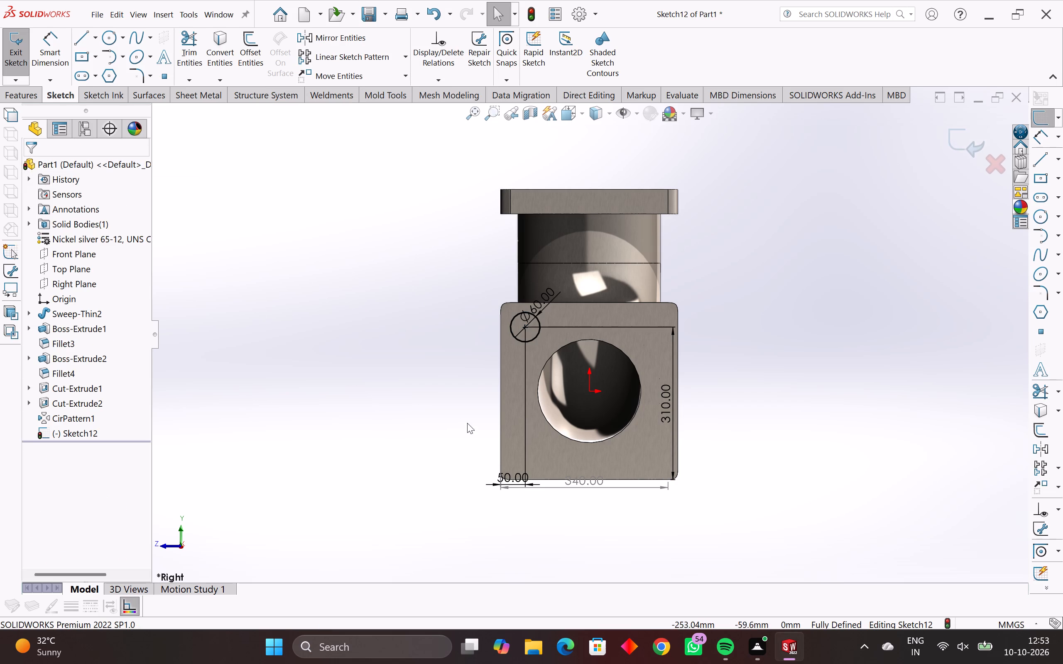
Cut-extrude the corner circle into the flange as a blind recess 10 mm deep.
middle_click_drag(471, 439, 515, 464)
left_click(10, 89)
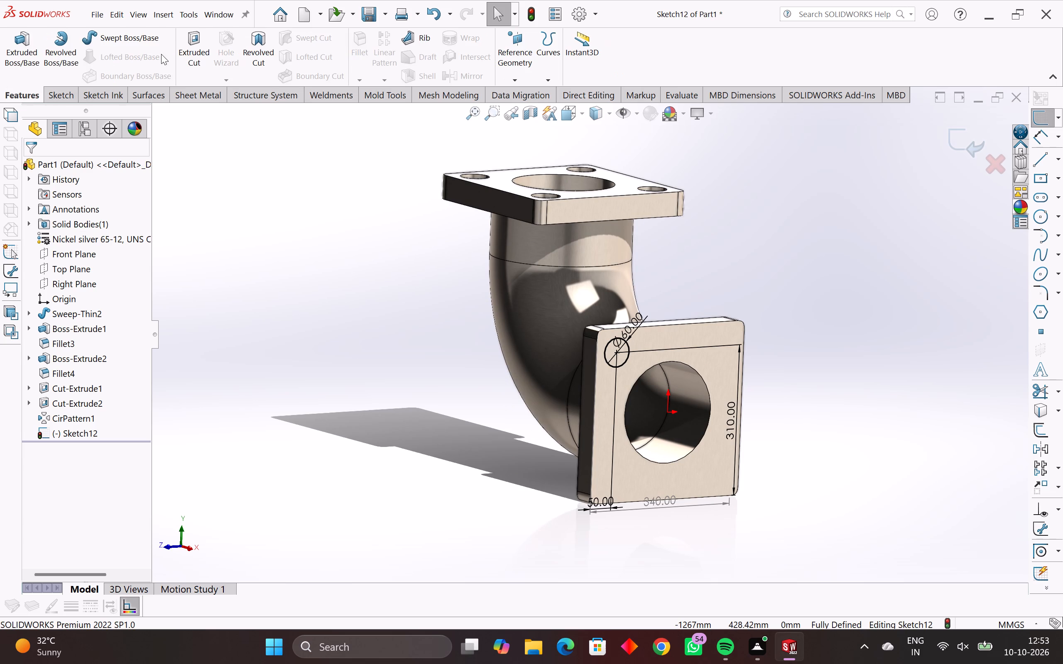
left_click(199, 43)
middle_click_drag(624, 379, 632, 384)
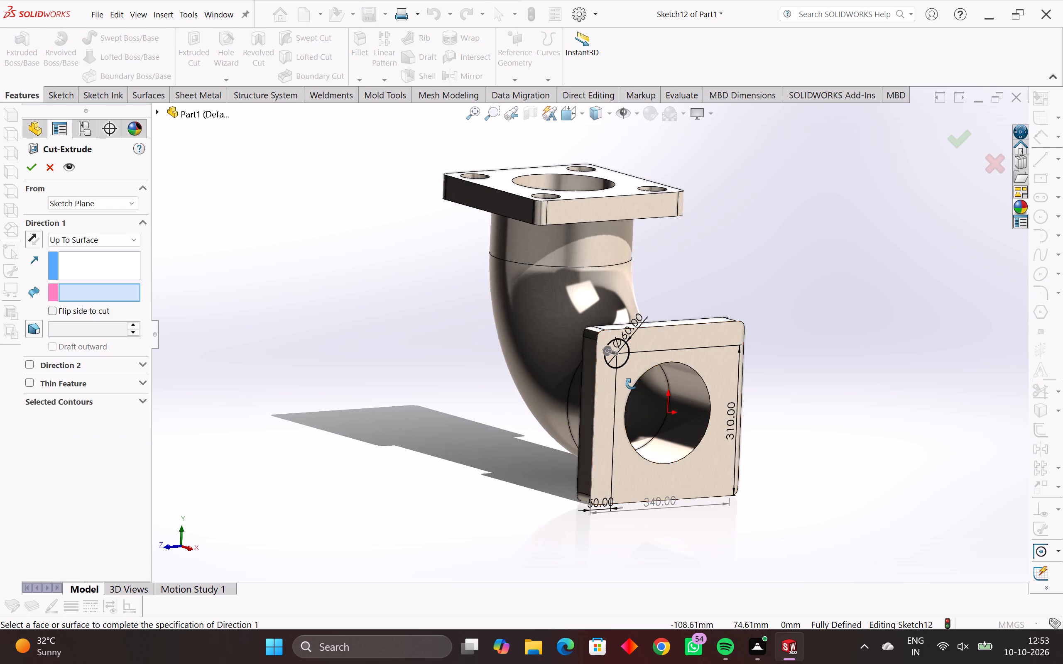
middle_click_drag(632, 384, 642, 391)
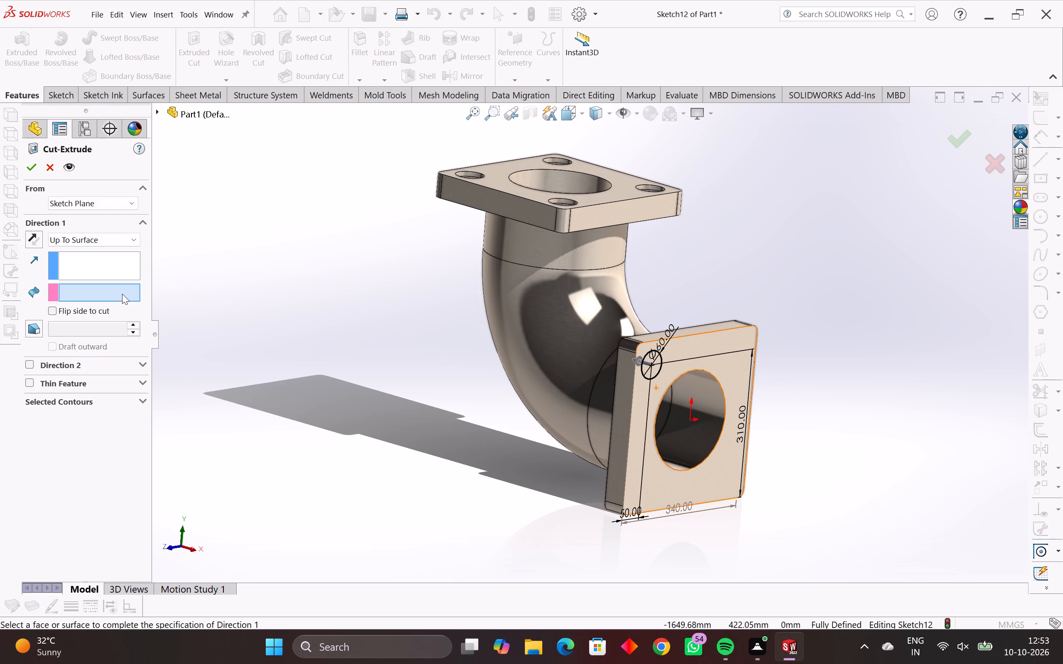
middle_click_drag(122, 294, 204, 333)
middle_click_drag(214, 337, 241, 351)
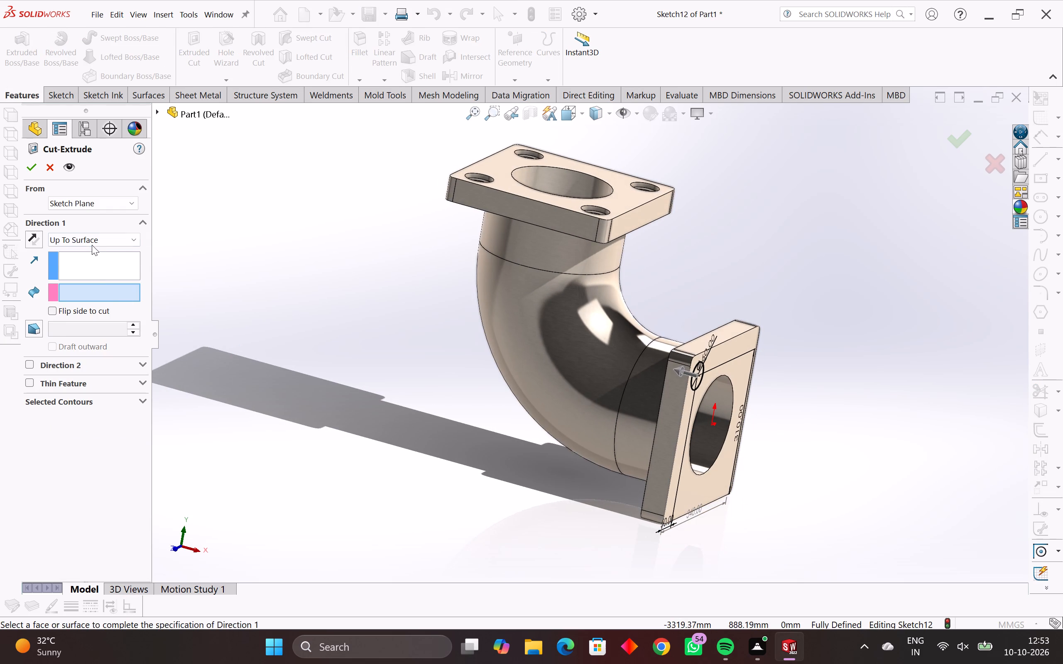
left_click(93, 243)
left_click(91, 252)
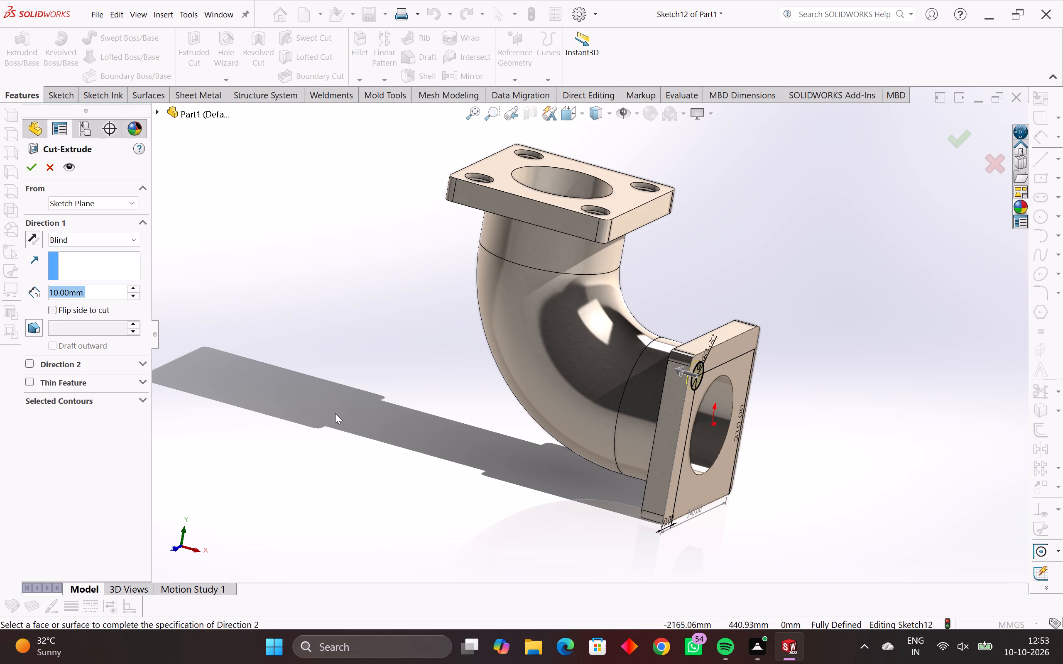
left_click(35, 167)
Open a new sketch on the floor of the new corner recess.
middle_click_drag(545, 510, 489, 488)
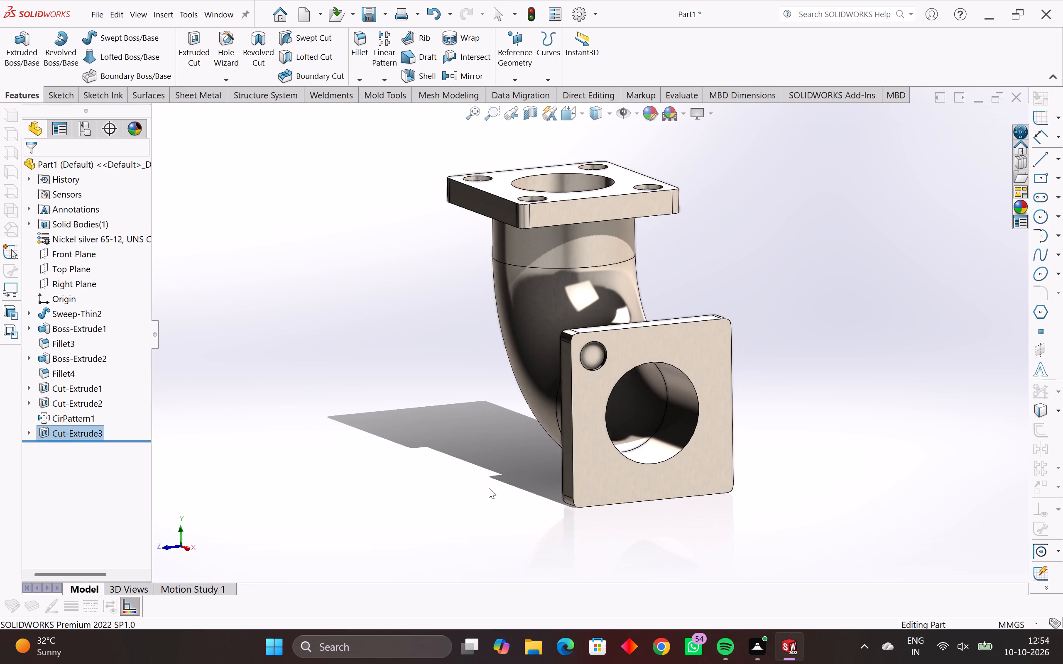
left_click(585, 351)
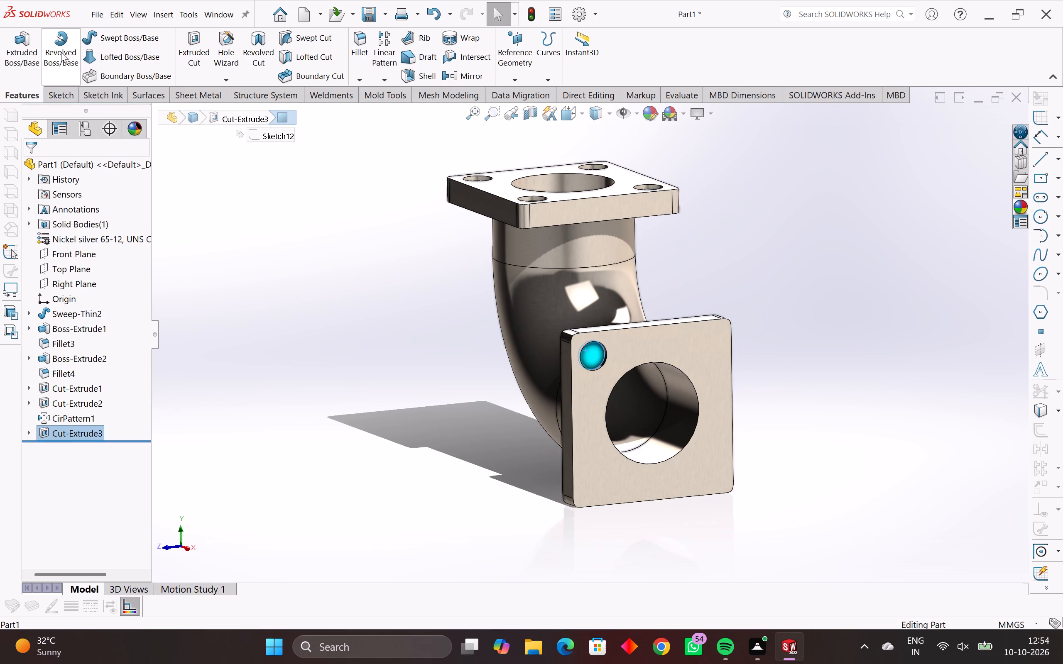
left_click(58, 98)
left_click(17, 42)
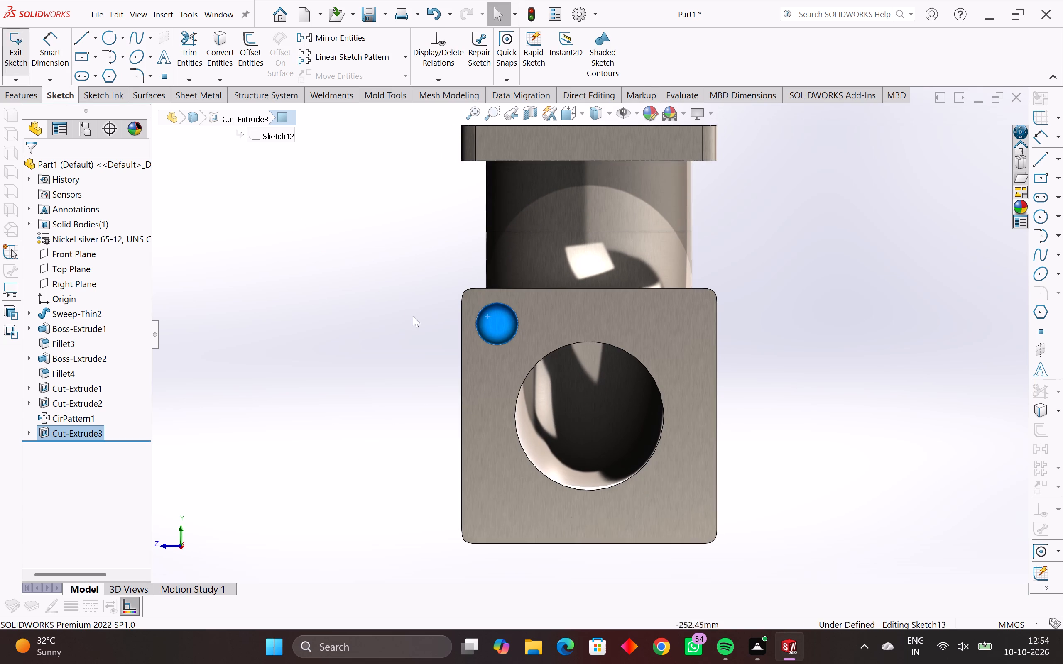
key("Escape")
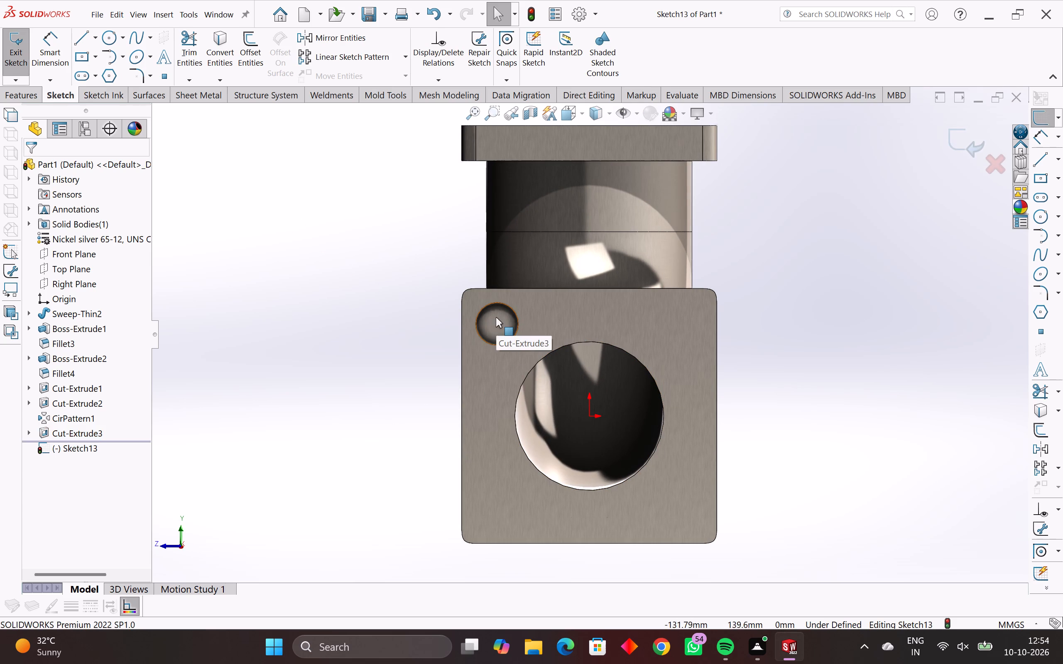
scroll(467, 298, "up", 1)
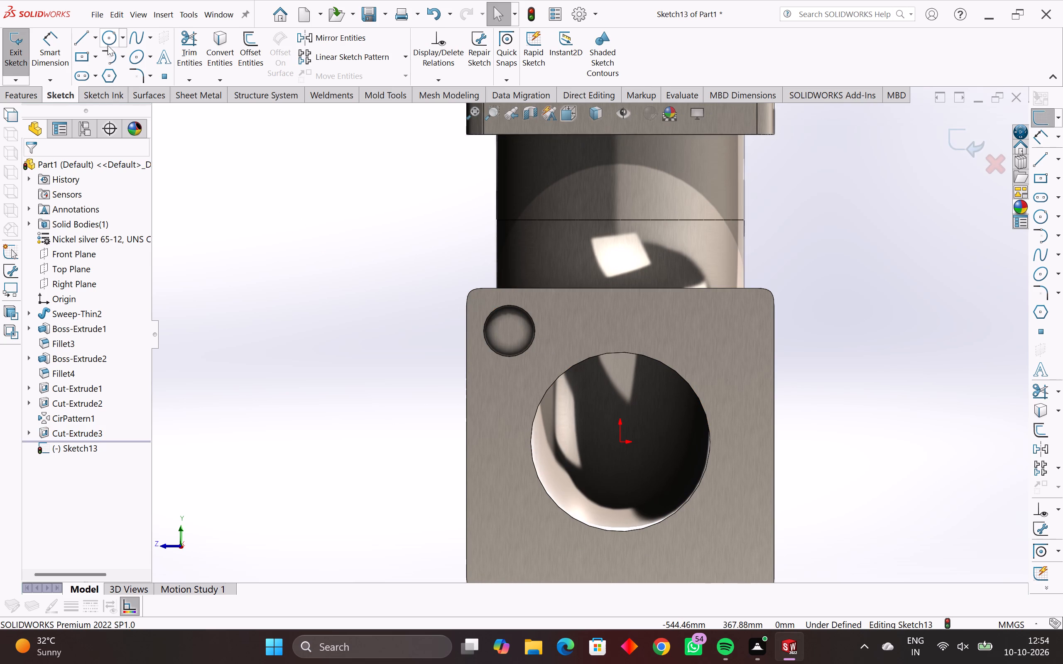
Sketch a circle of 15 mm radius centred on the corner recess.
left_click(107, 35)
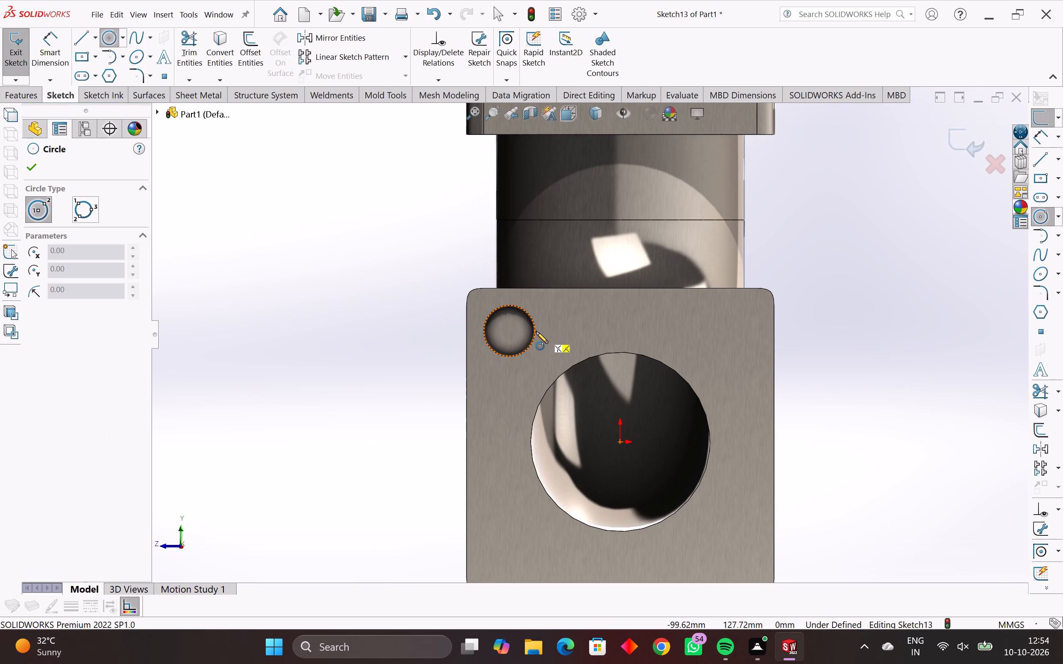
left_click(509, 330)
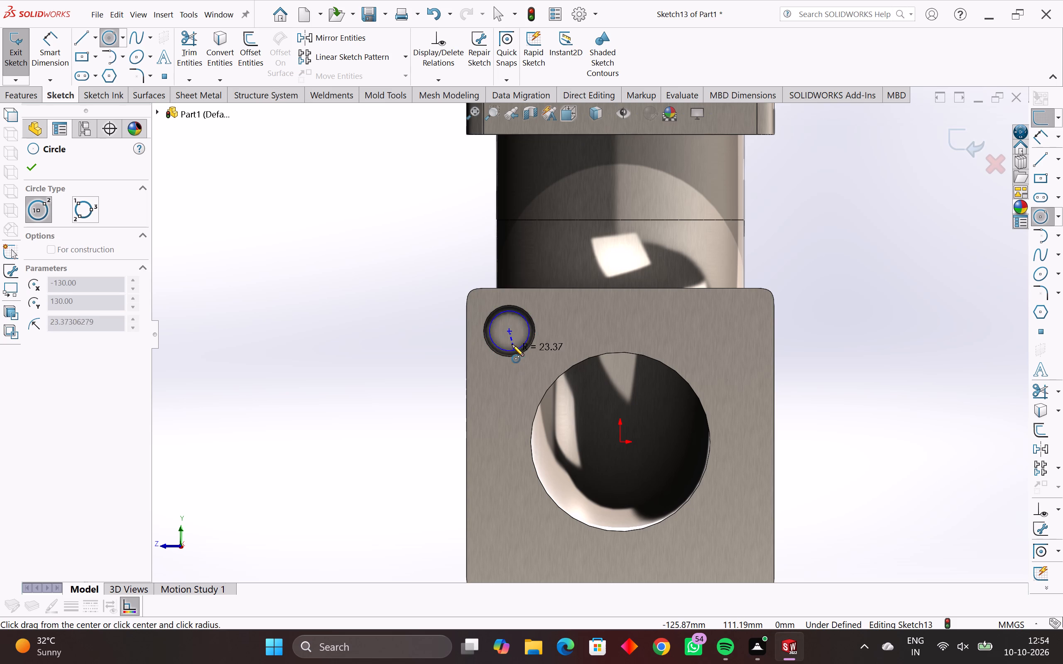
left_click(511, 347)
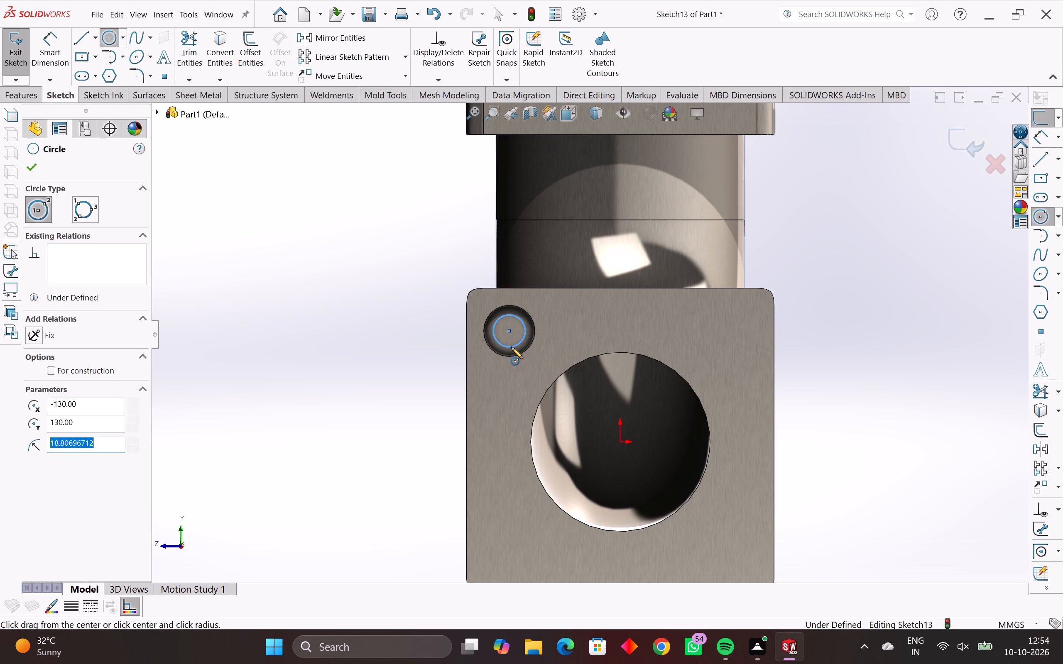
type("15")
key("Return")
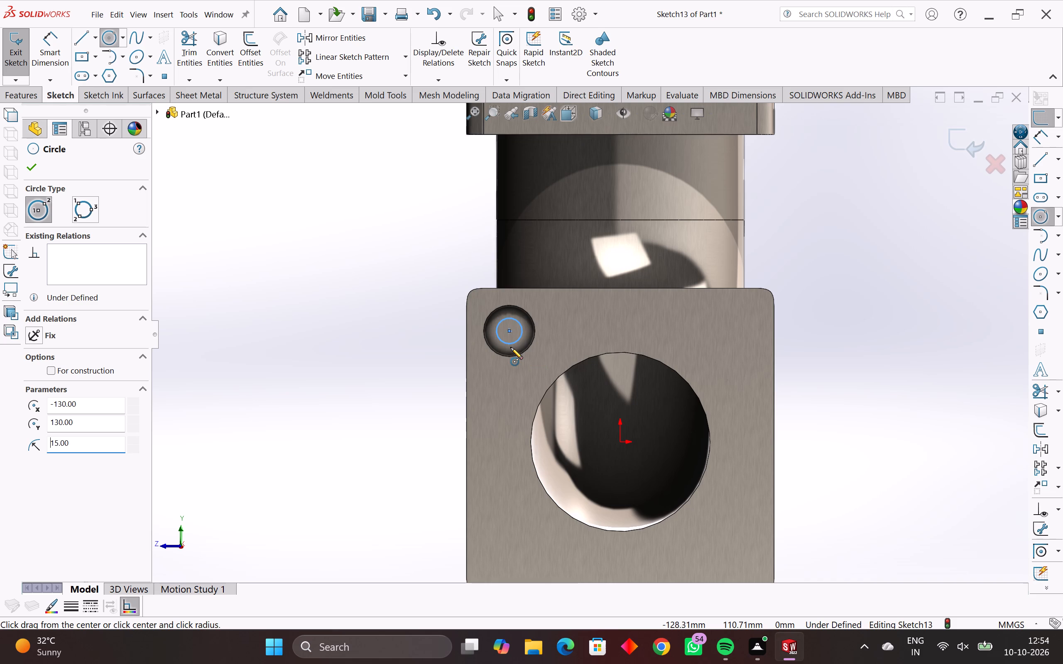
left_click(35, 169)
Fully define the 15 mm radius circle with automatically calculated relations and dimensions.
left_click_drag(589, 265, 402, 409)
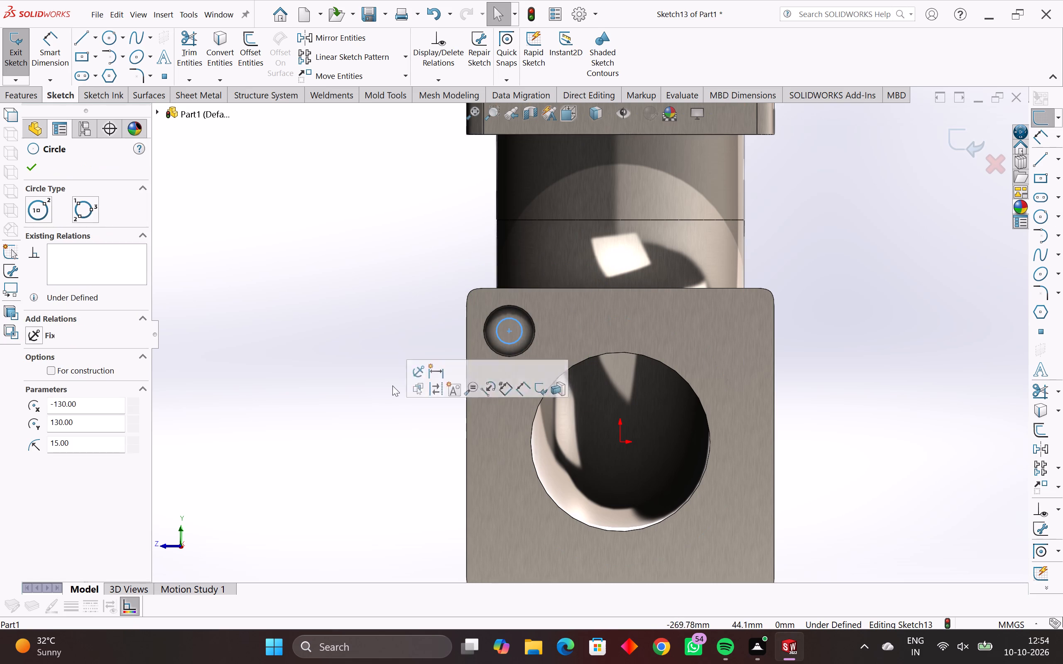
left_click(434, 80)
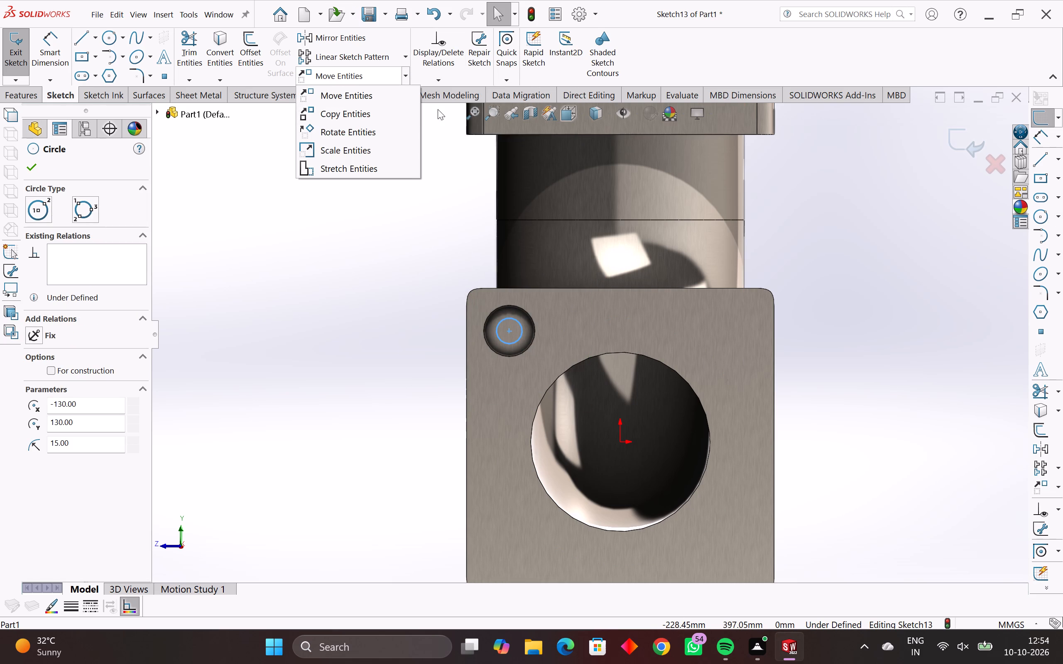
left_click(446, 133)
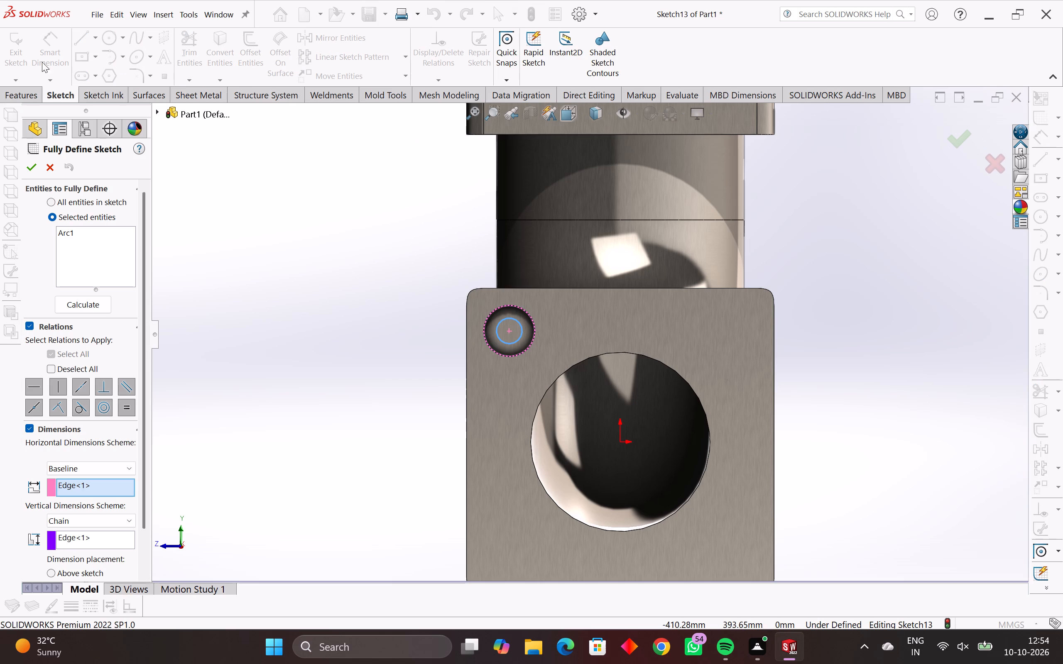
left_click(74, 310)
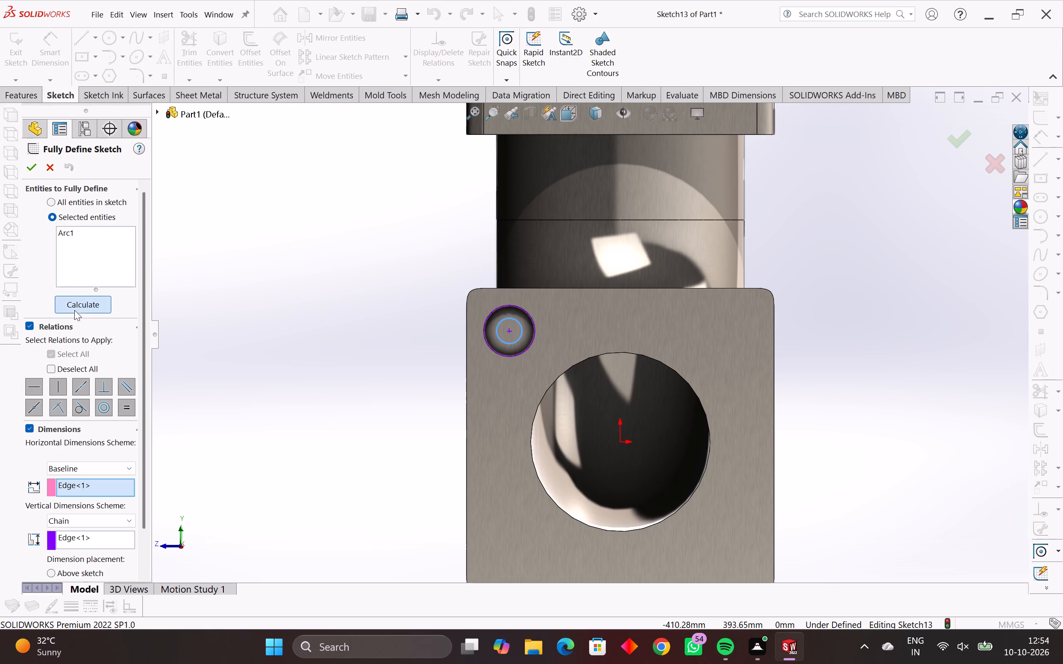
left_click(37, 166)
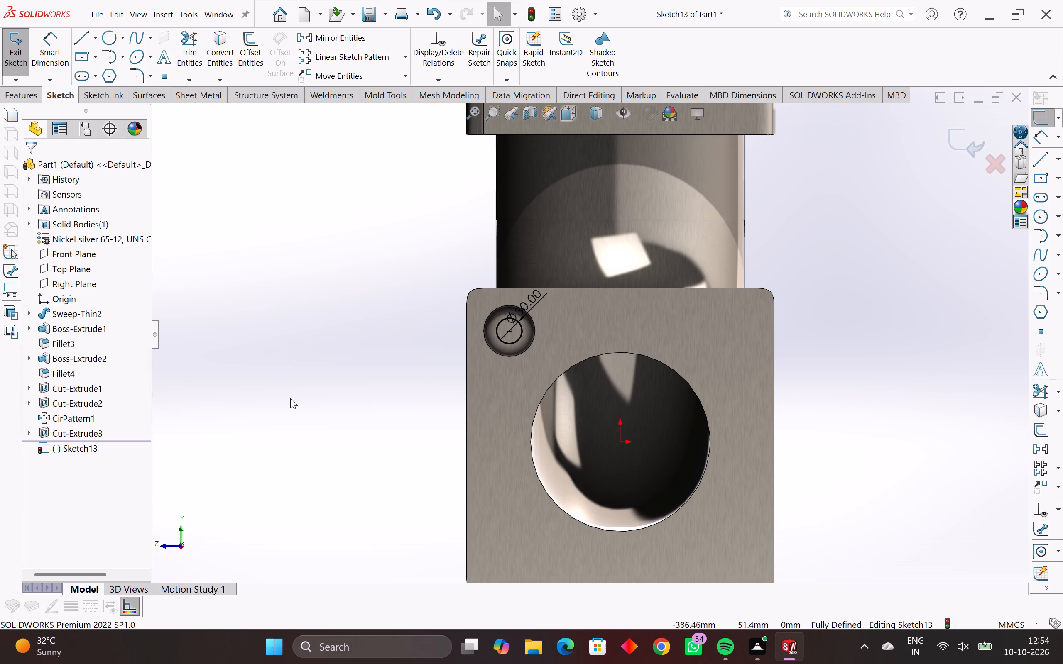
Cut-extrude the 30 mm circle through the flange with an Up To Surface end condition at the flange's pipe-side face.
middle_click_drag(290, 398, 362, 429)
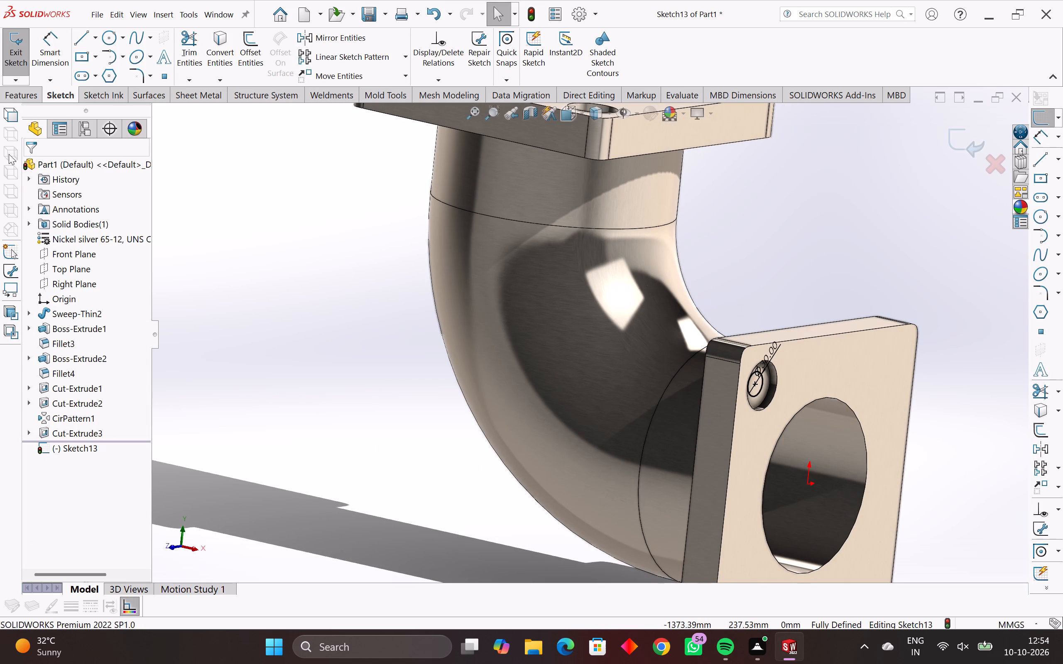
left_click(24, 103)
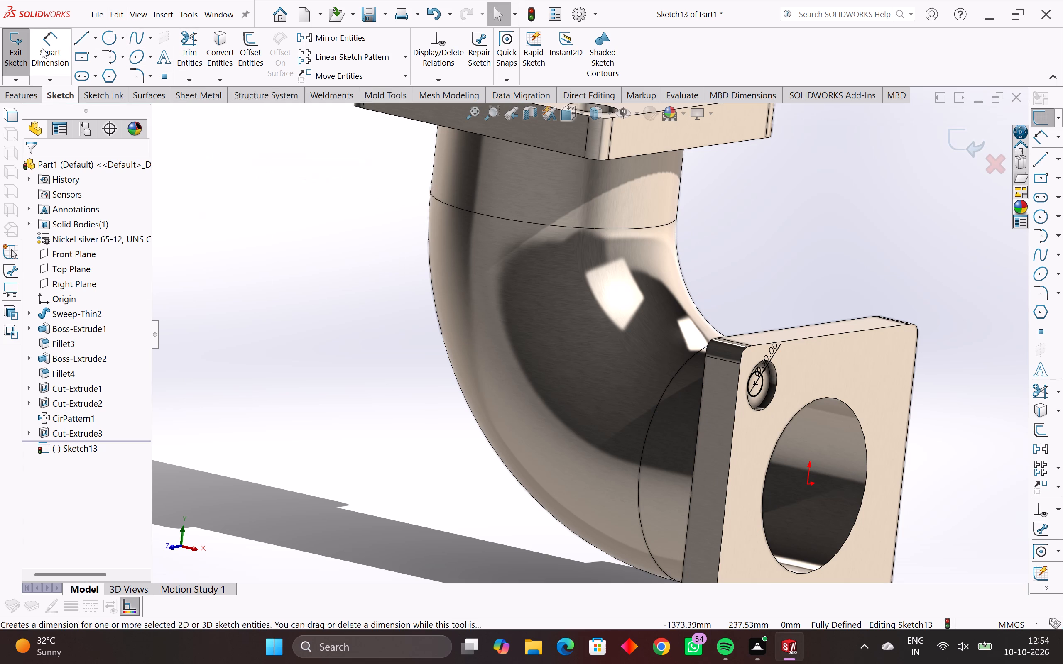
left_click(25, 95)
left_click(196, 46)
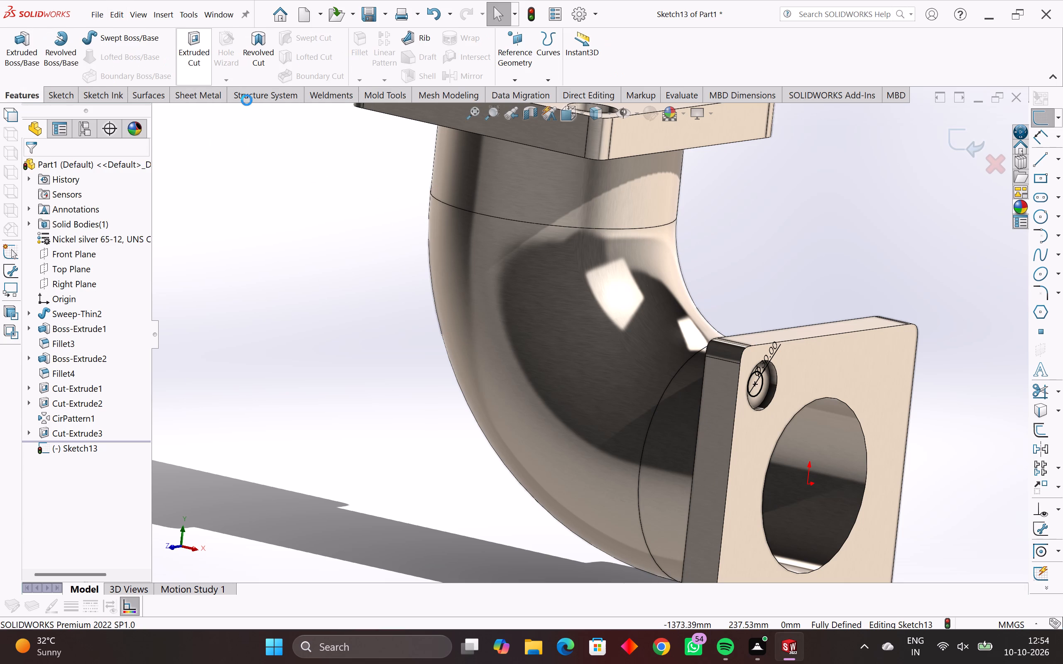
middle_click_drag(554, 424, 617, 469)
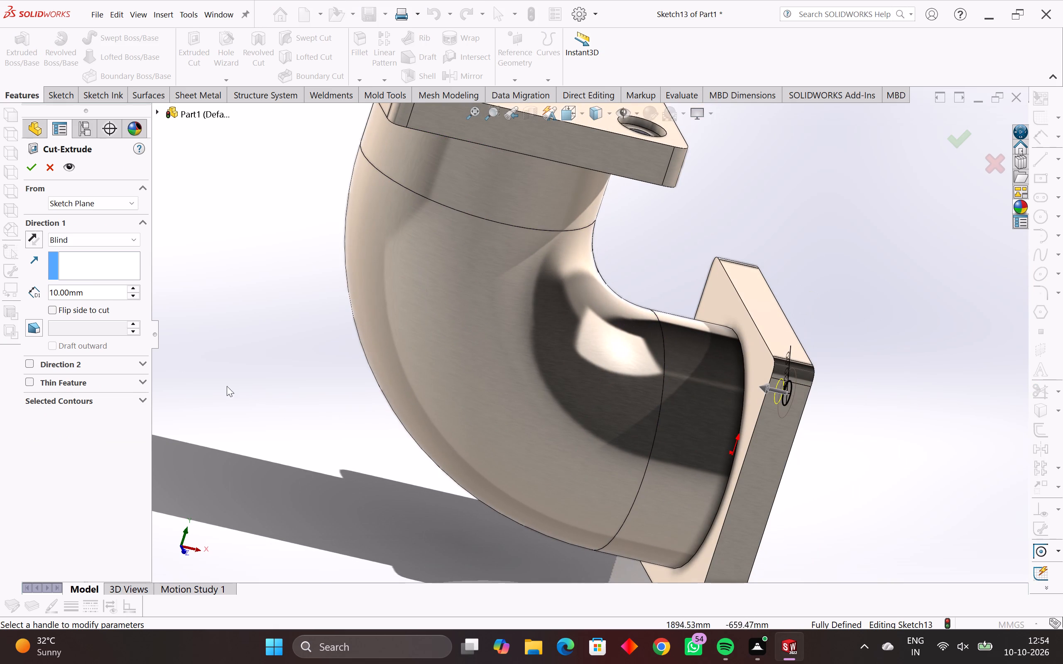
left_click(75, 241)
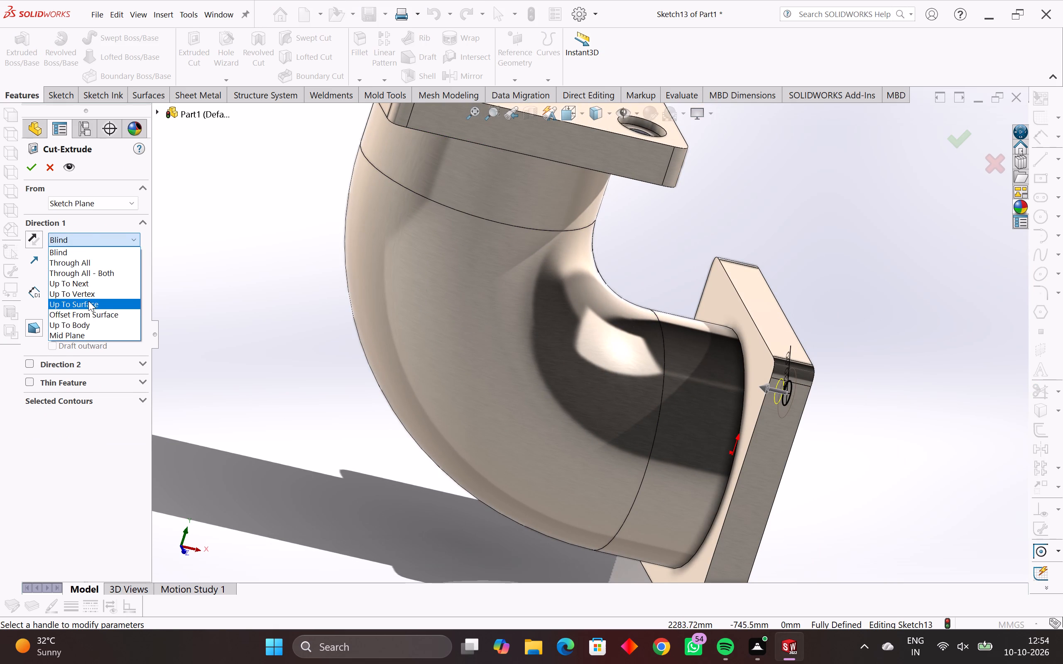
left_click(88, 301)
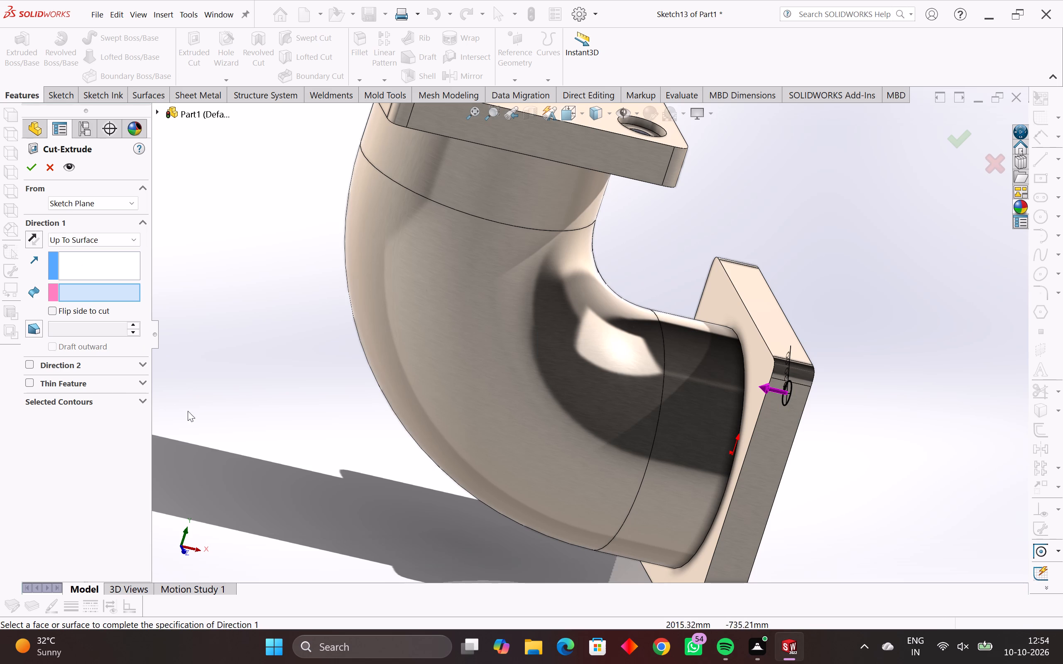
middle_click_drag(516, 512, 590, 527)
left_click(685, 438)
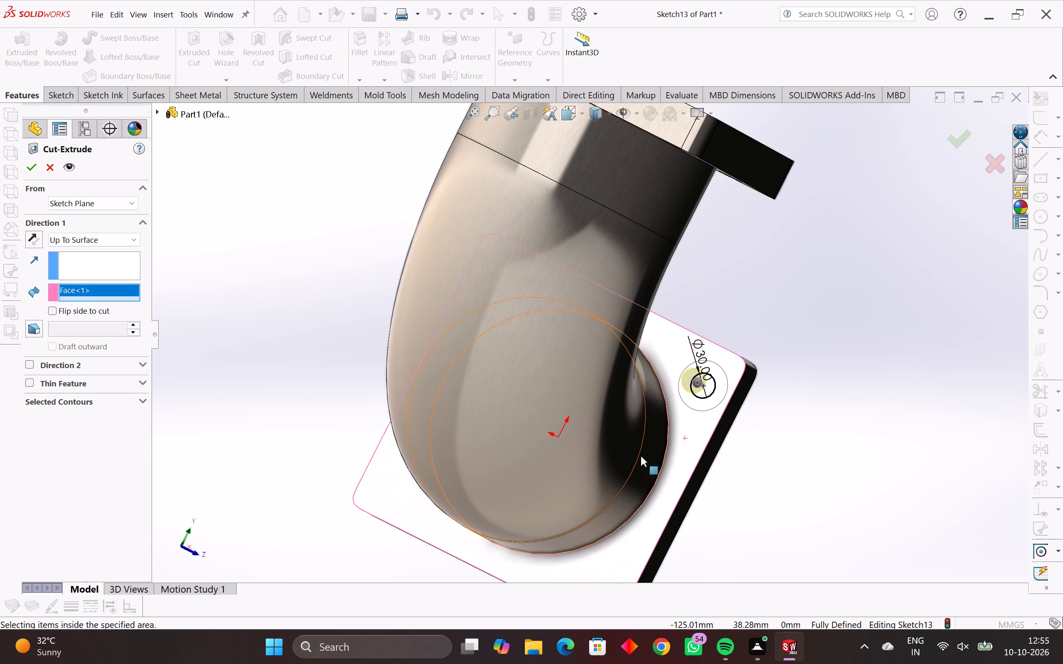
left_click(31, 167)
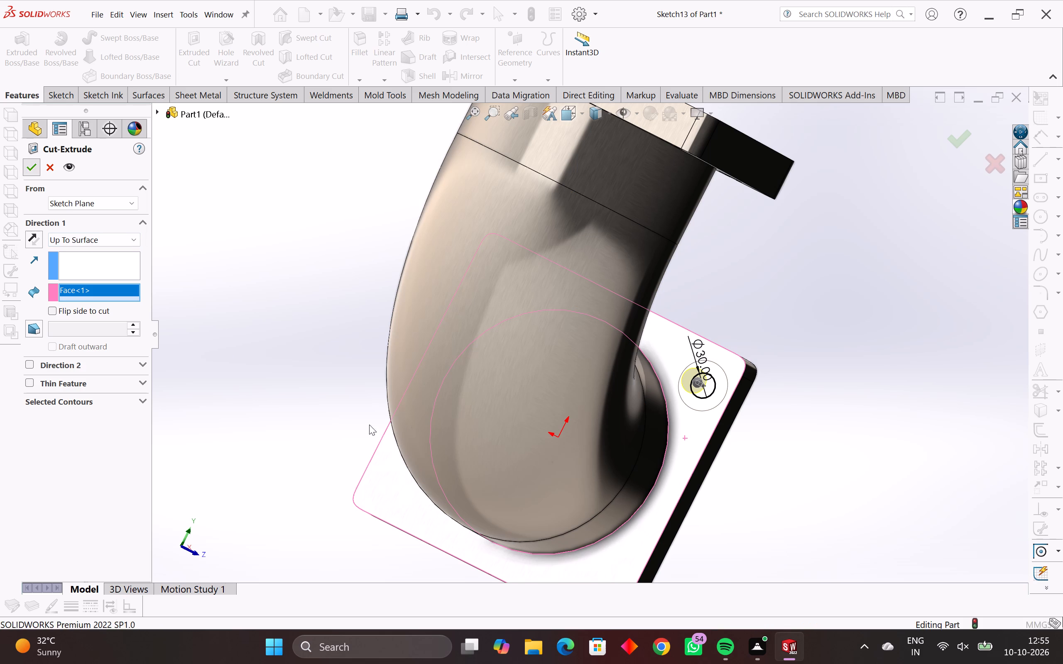
Start a circular pattern with the 30 mm hole cut and the corner recess cut as the features to repeat.
middle_click_drag(570, 534, 339, 566)
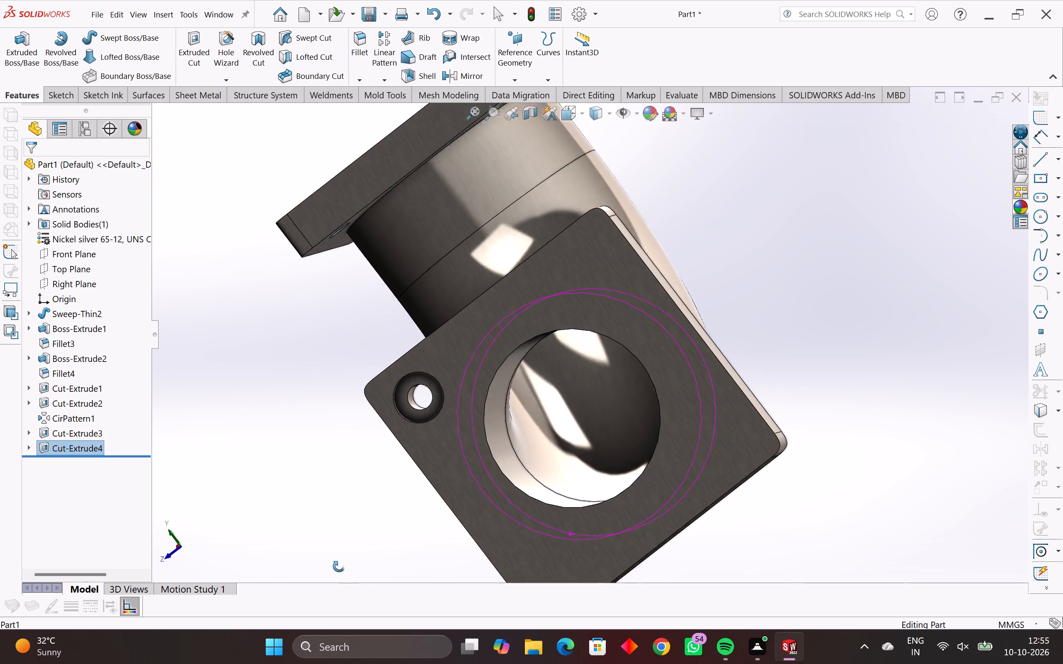
middle_click_drag(339, 566, 336, 564)
scroll(336, 564, "down", 1)
scroll(389, 515, "down", 1)
middle_click_drag(389, 514, 402, 502)
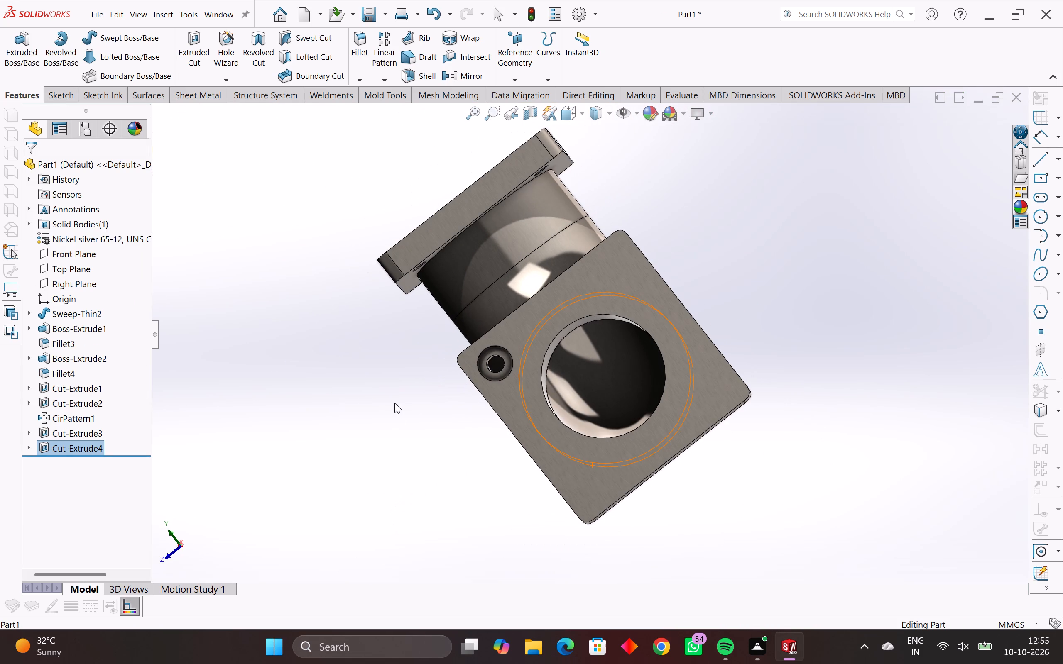
left_click(386, 81)
left_click(422, 112)
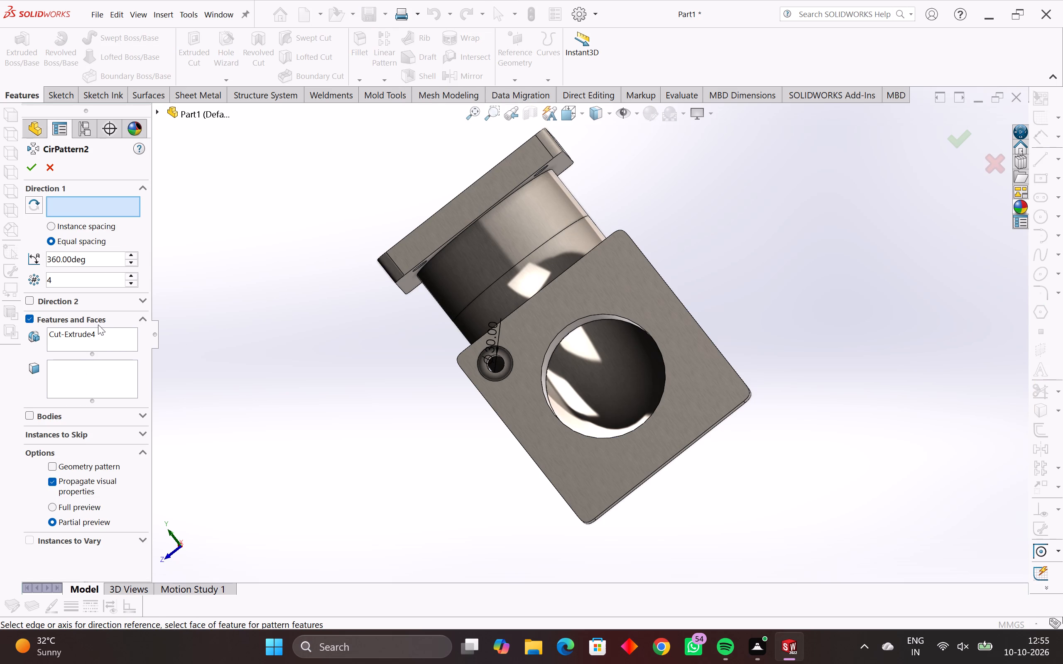
scroll(495, 407, "up", 2)
middle_click_drag(494, 398, 533, 403)
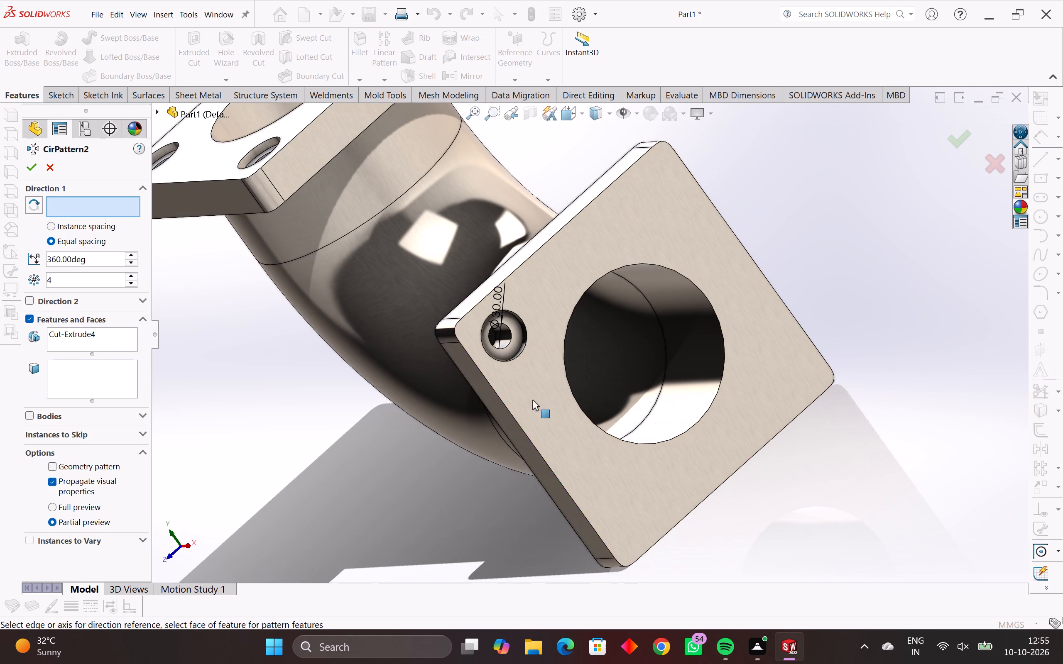
left_click(111, 342)
right_click(84, 338)
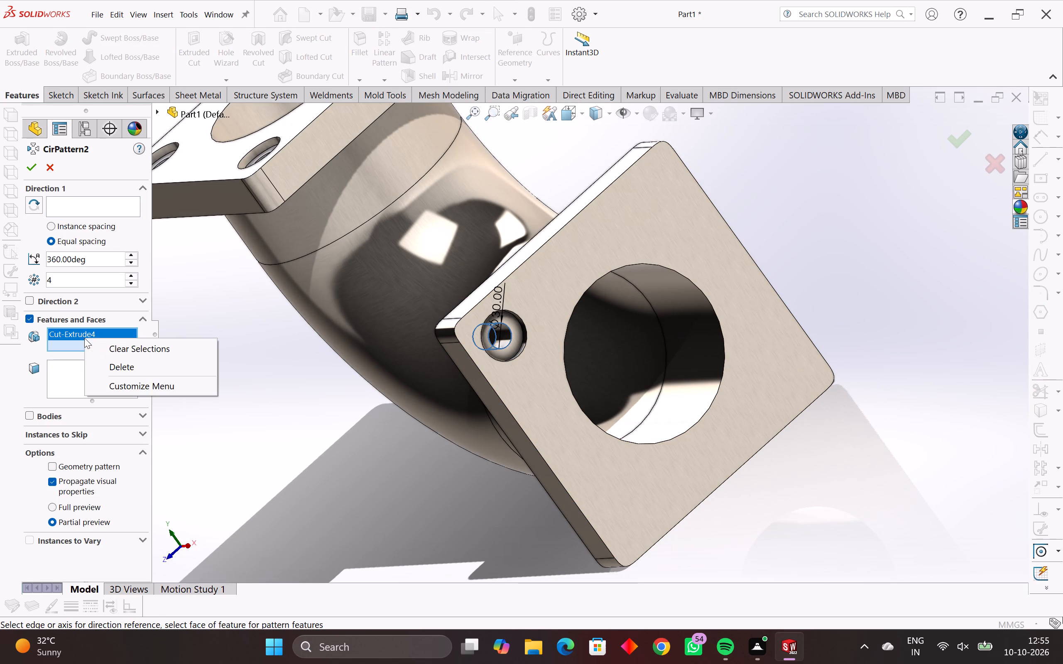
left_click(120, 366)
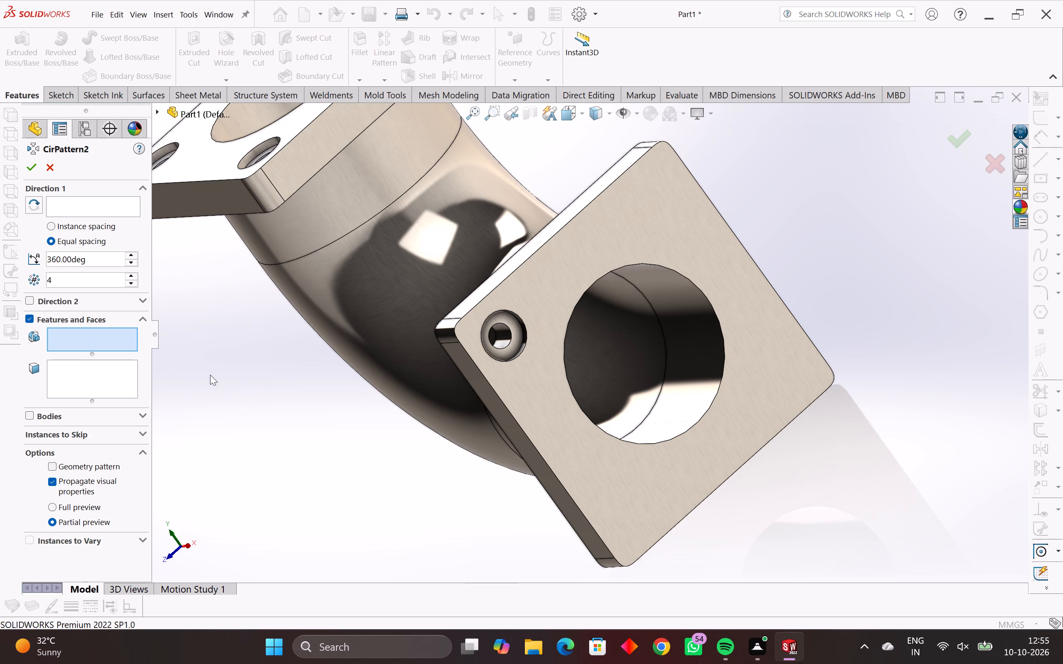
left_click(504, 332)
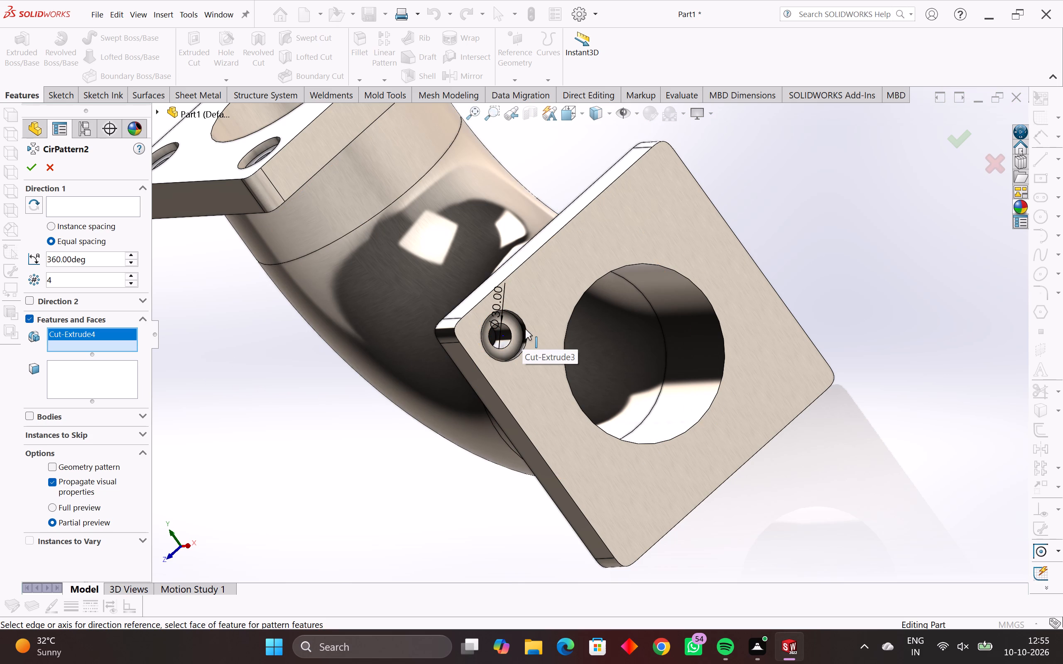
left_click(525, 329)
scroll(500, 346, "up", 3)
scroll(526, 322, "up", 1)
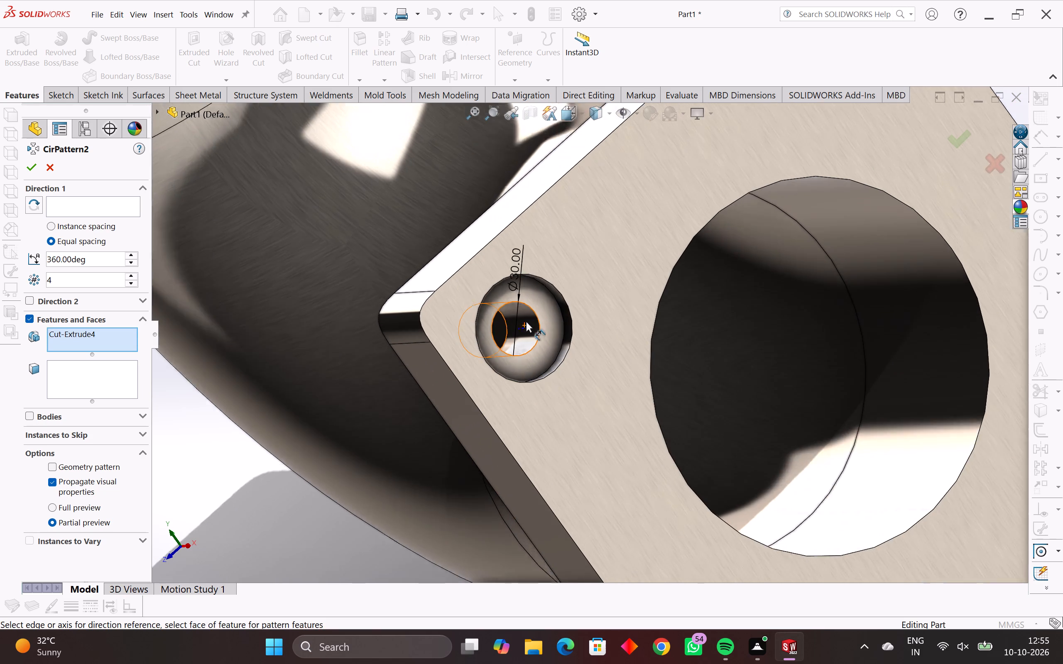
scroll(526, 321, "up", 1)
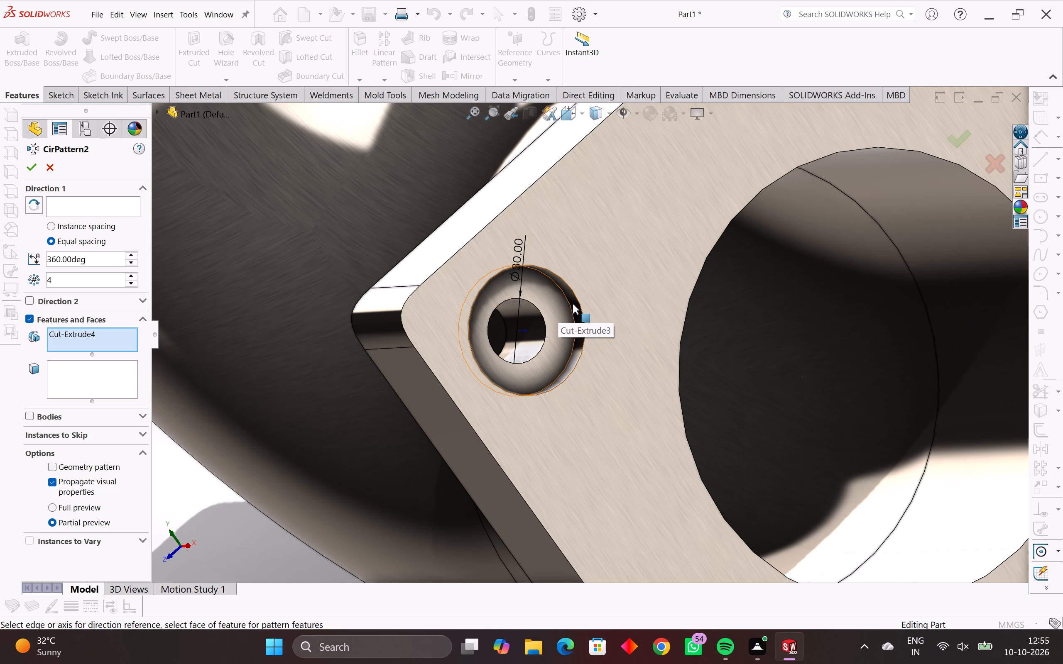
left_click(573, 303)
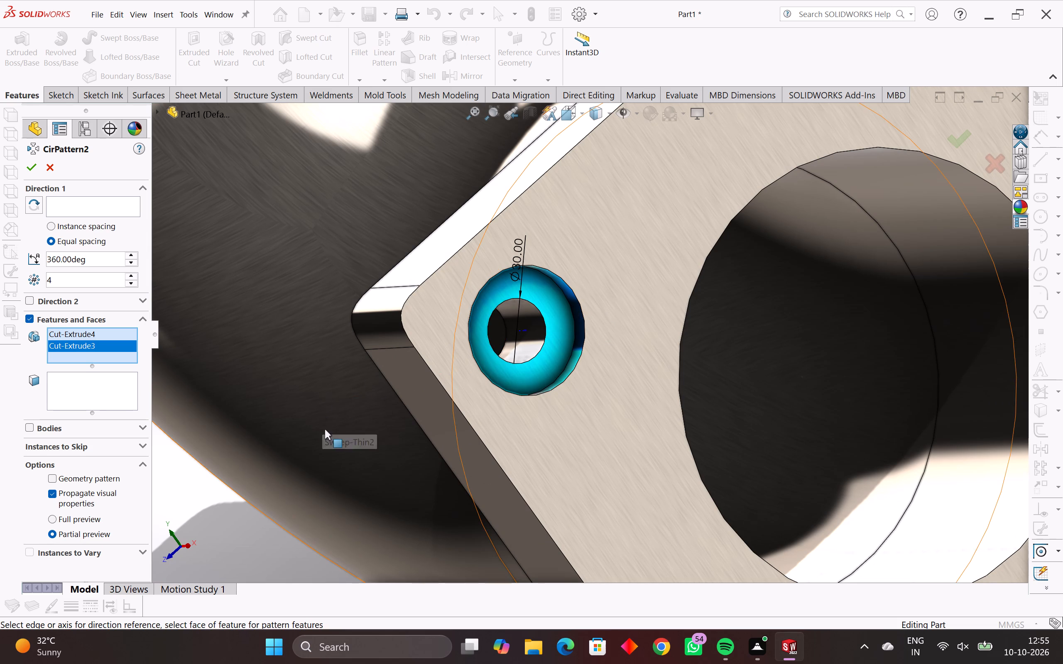
Pattern the stepped corner hole about the flange bore's cylindrical face as 4 equally spaced instances over 360 degrees.
middle_click_drag(413, 485, 365, 472)
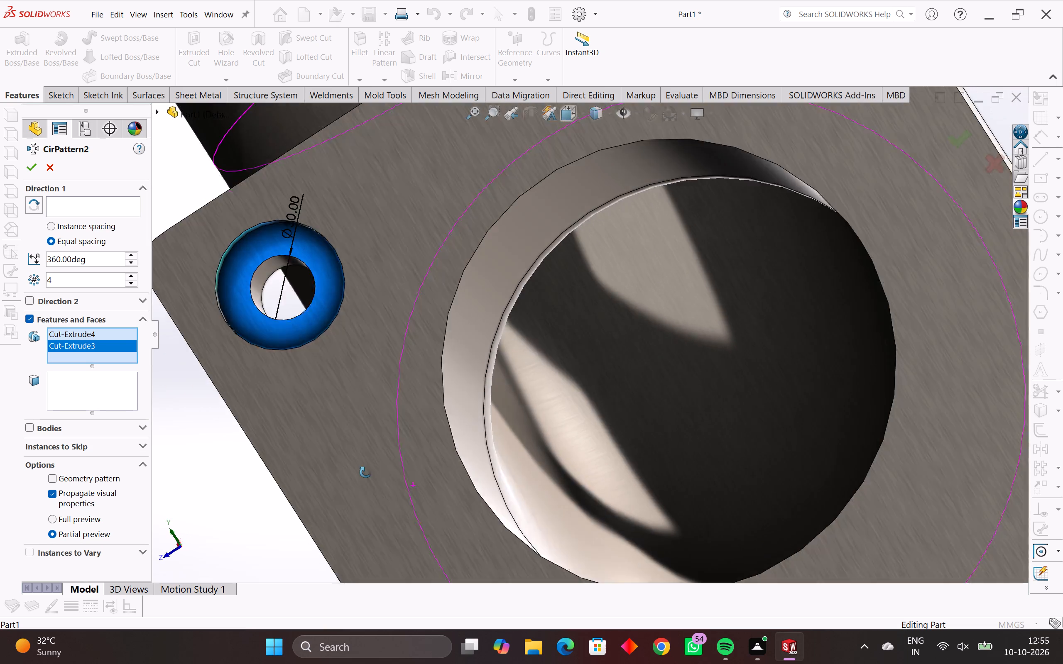
middle_click_drag(365, 472, 360, 482)
left_click(78, 205)
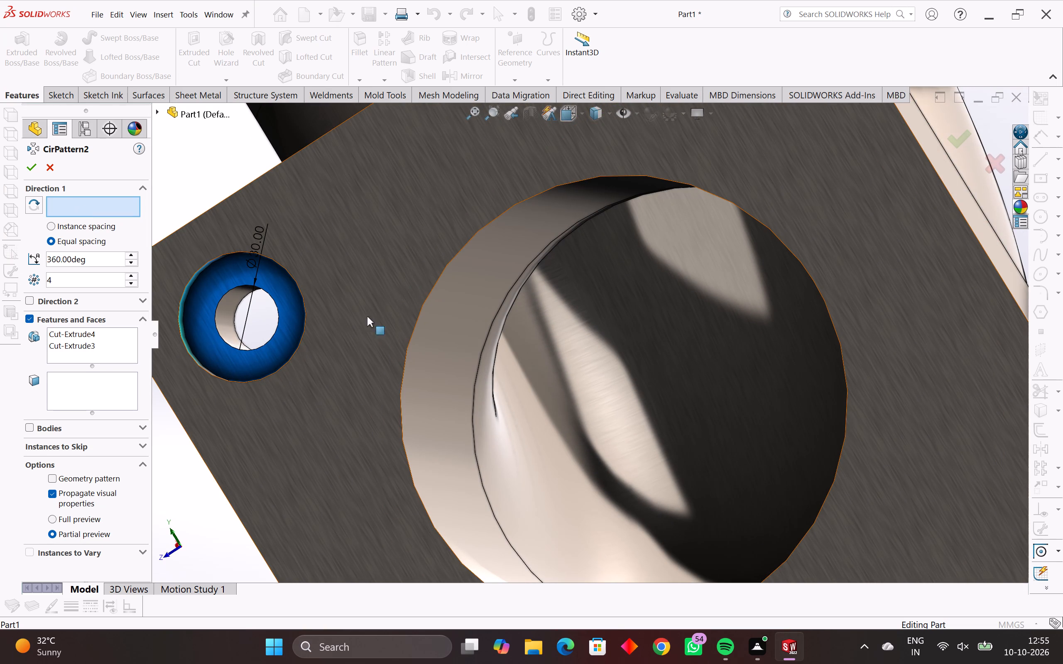
left_click(399, 231)
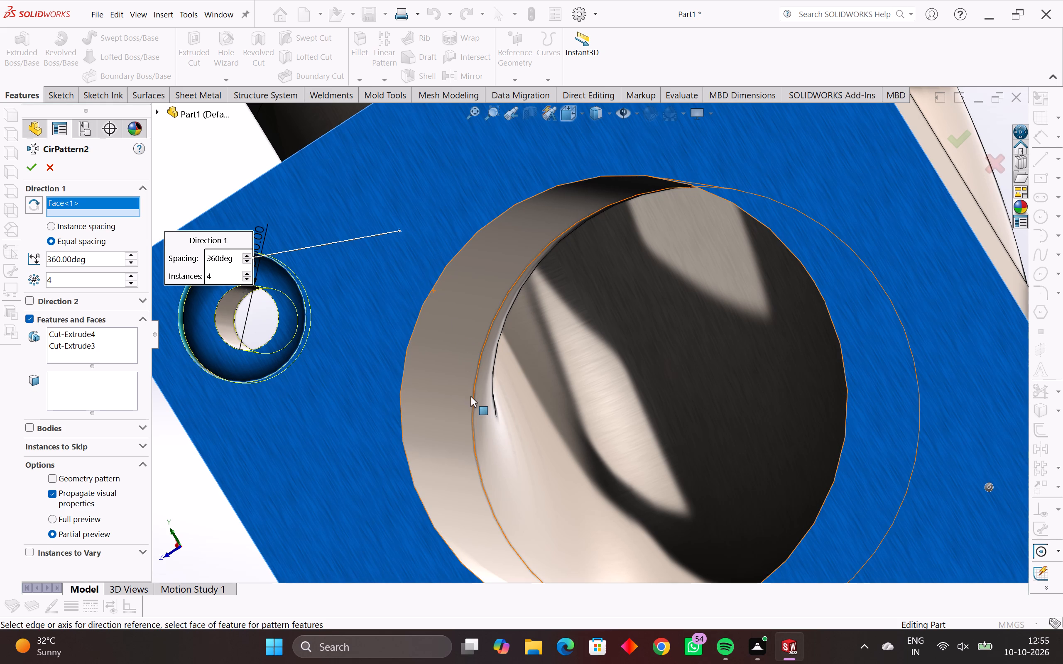
left_click(439, 403)
scroll(443, 435, "down", 3)
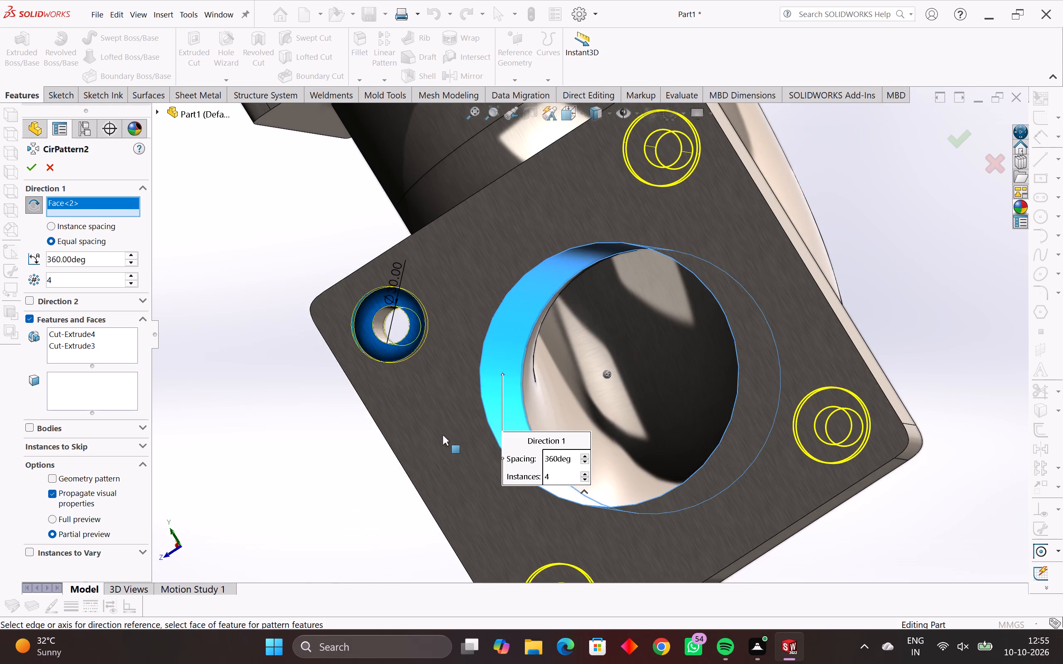
scroll(447, 444, "down", 2)
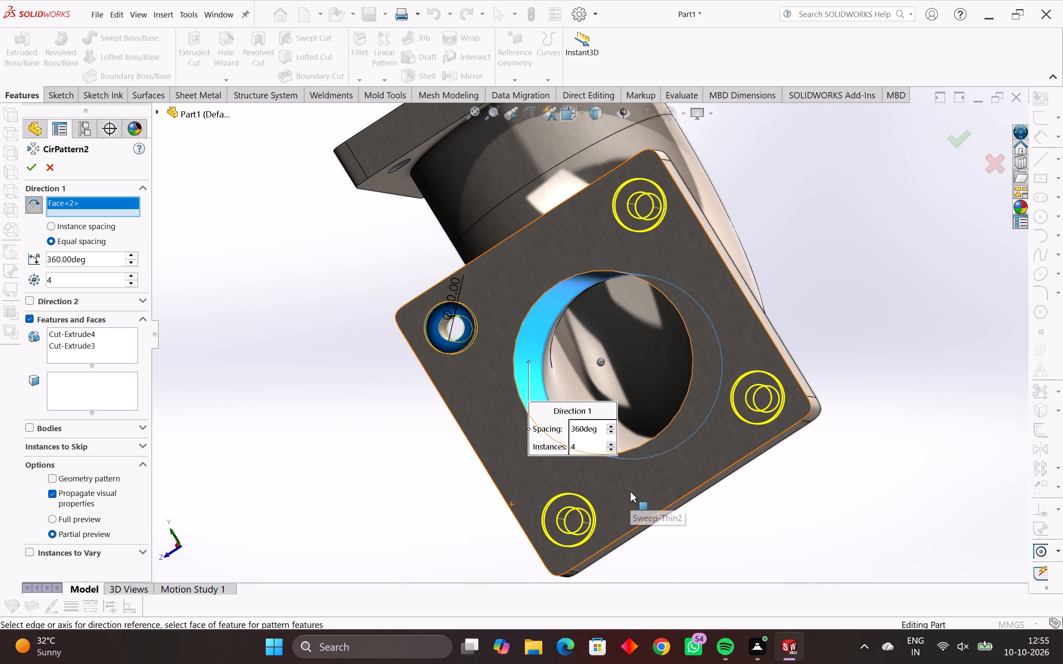
key("Return")
Examine the whole elbow and the stepped corner holes on both flanges from several angles.
middle_click_drag(632, 517, 750, 542)
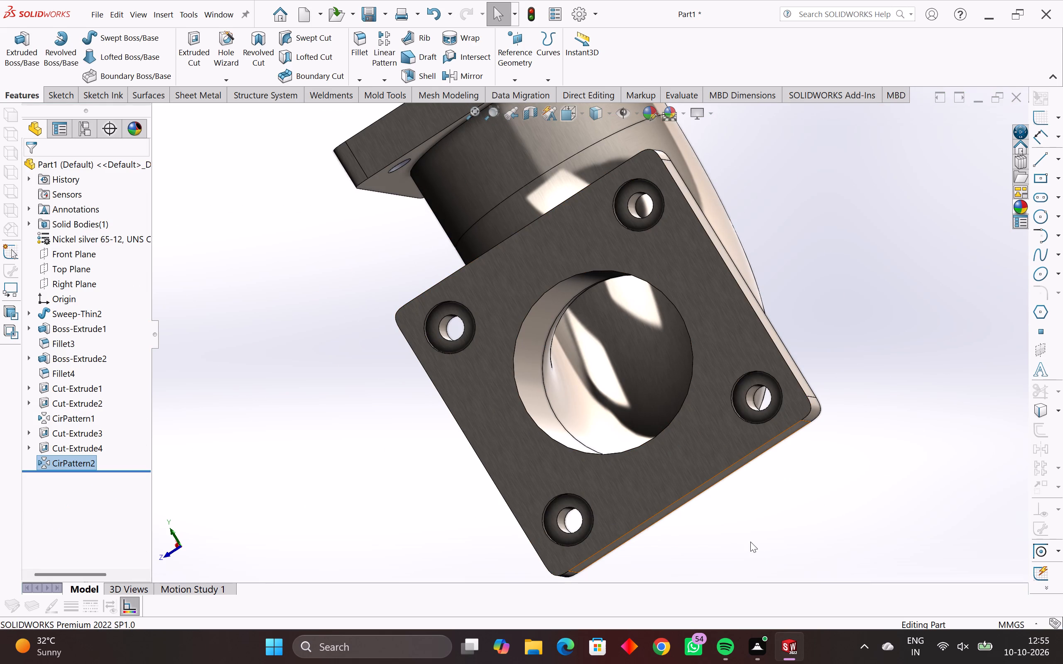
middle_click_drag(750, 542, 755, 542)
scroll(689, 374, "down", 3)
scroll(649, 375, "down", 1)
middle_click_drag(647, 376, 773, 351)
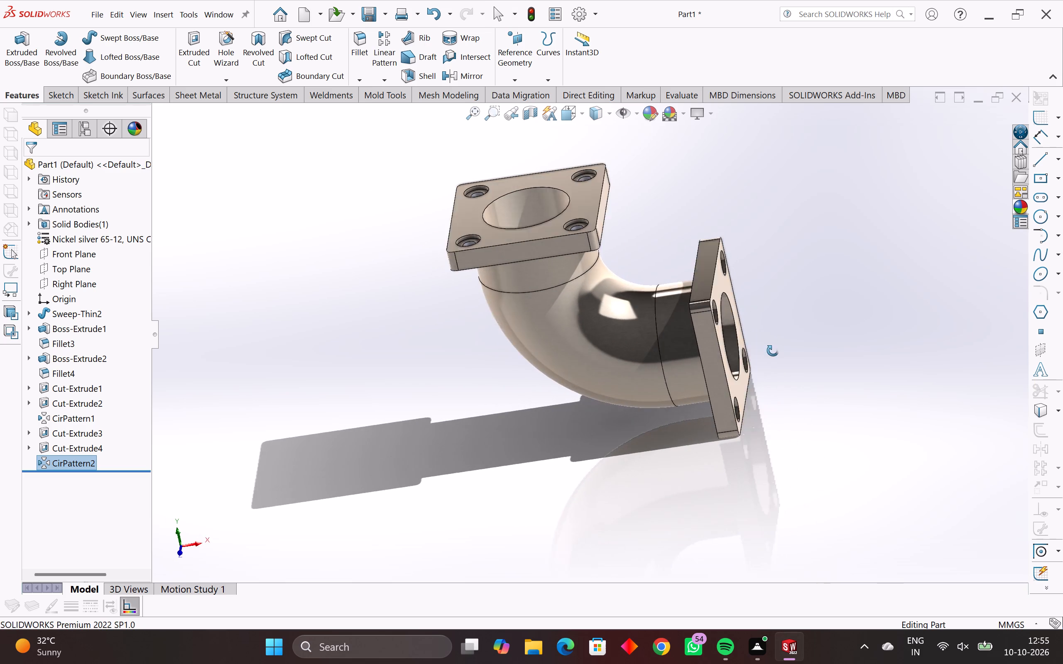
middle_click_drag(773, 351, 774, 351)
key("Escape")
key("Escape")
key("Escape")
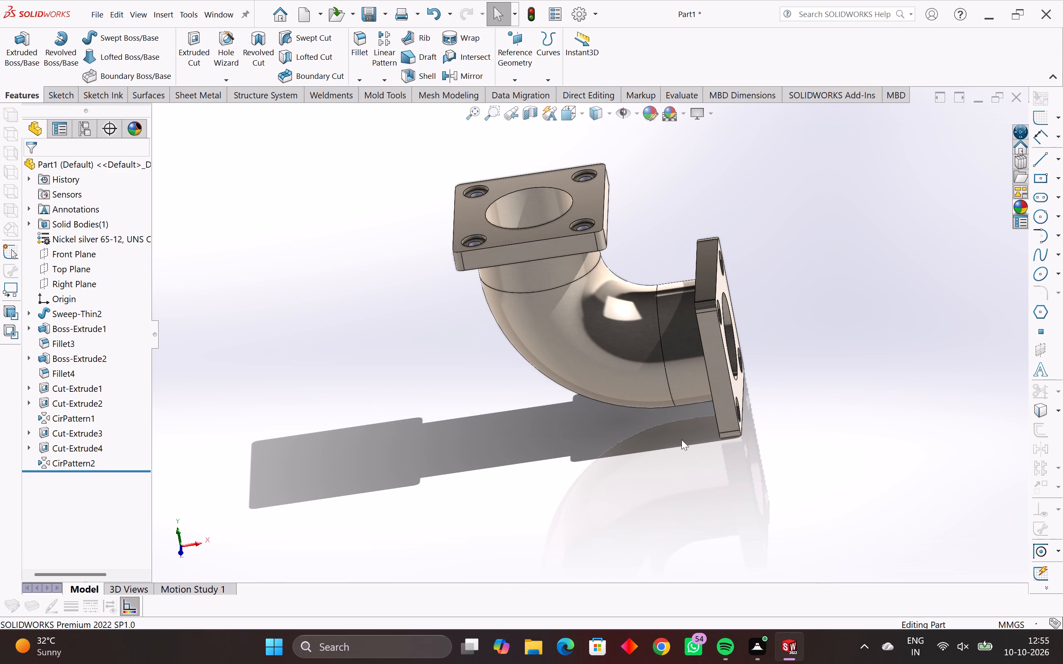
Examine the elbow's outer pipe surface and both flanges with their stepped corner holes from all sides.
middle_click_drag(723, 281, 428, 421)
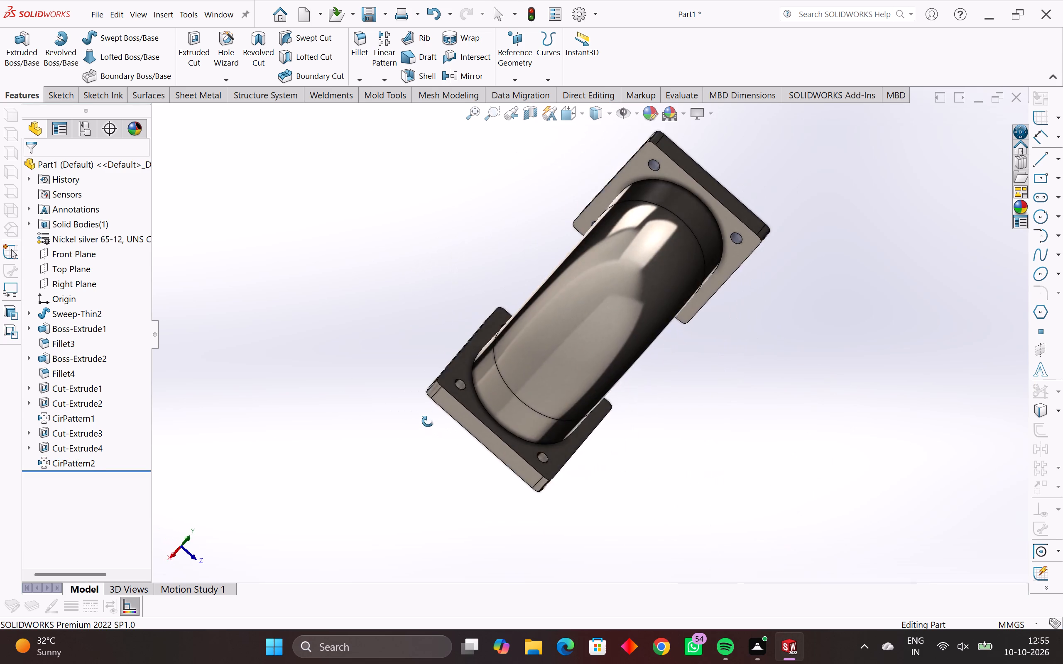
middle_click_drag(428, 421, 117, 532)
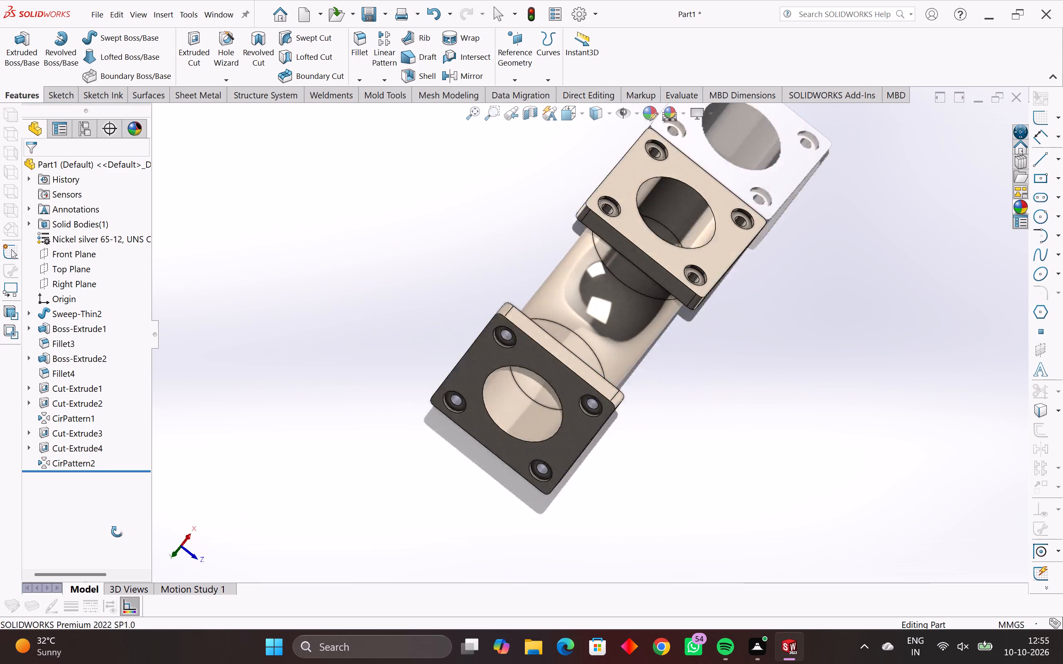
middle_click_drag(117, 532, 309, 663)
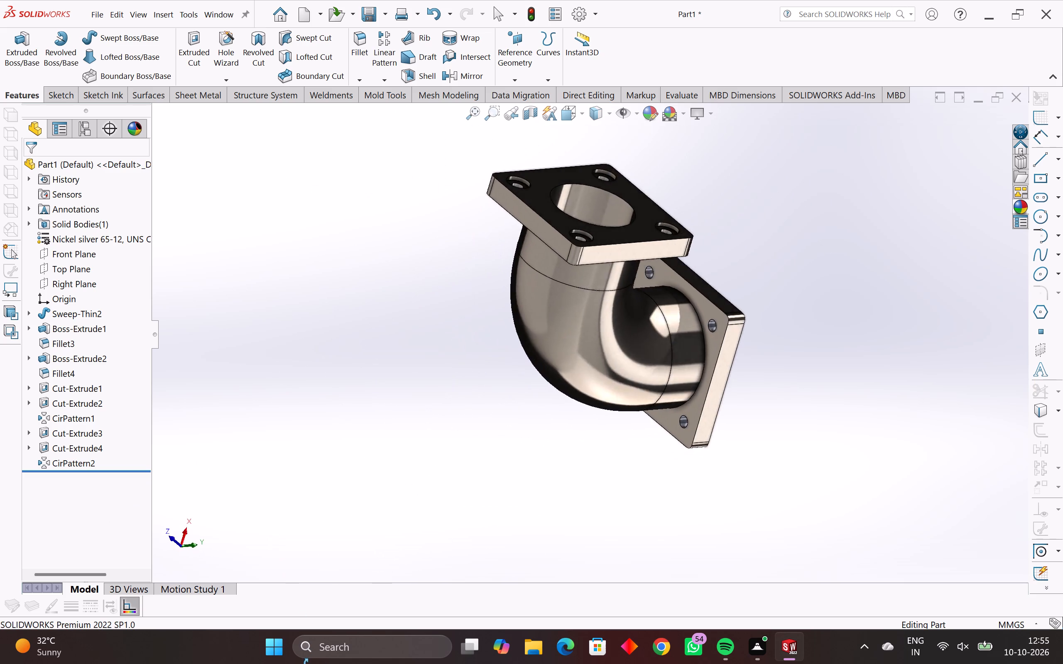
middle_click_drag(309, 663, 223, 663)
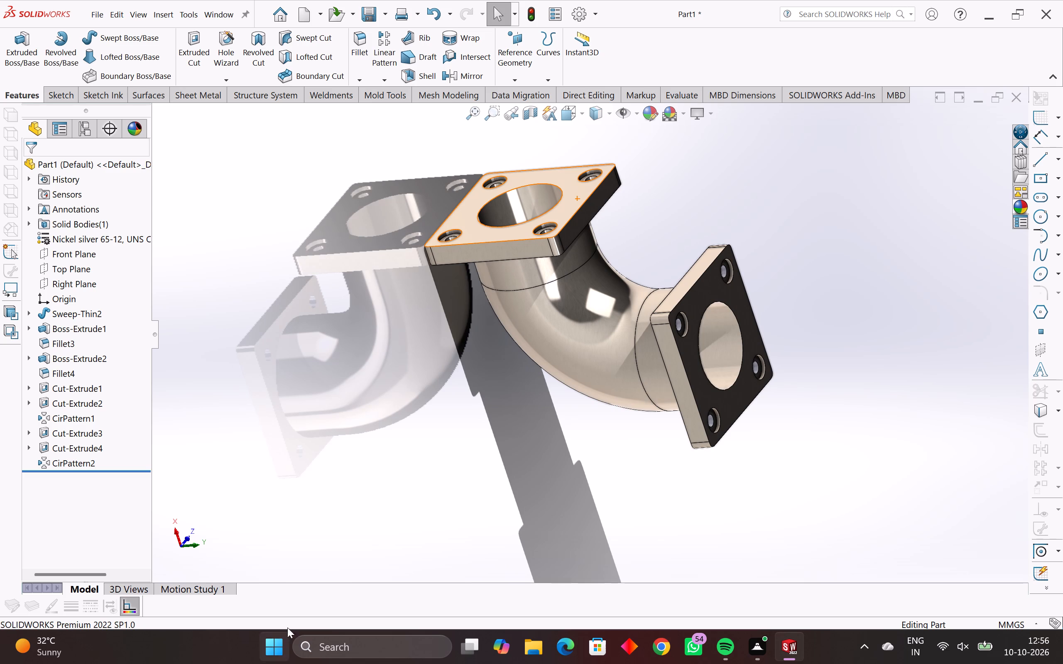
middle_click_drag(726, 240, 593, 364)
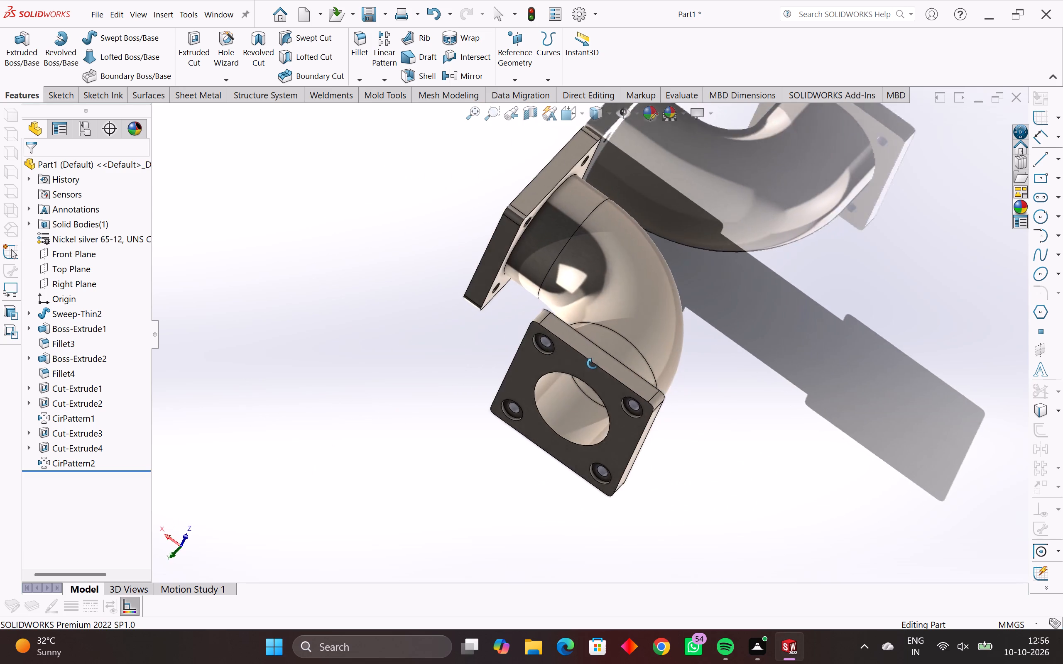
middle_click_drag(593, 364, 522, 454)
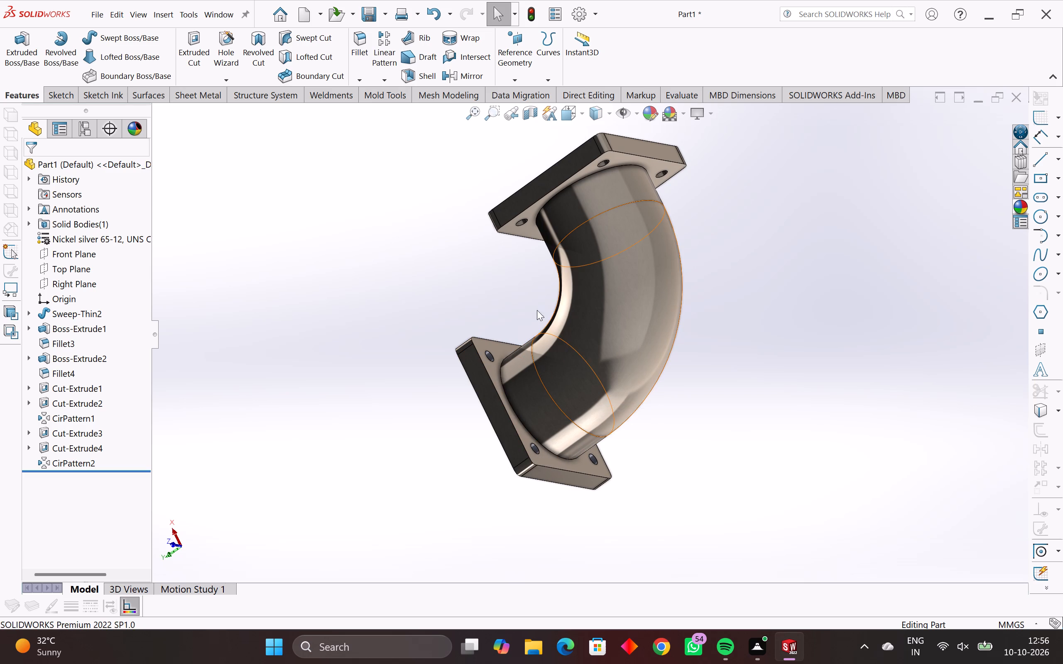
middle_click_drag(535, 304, 645, 376)
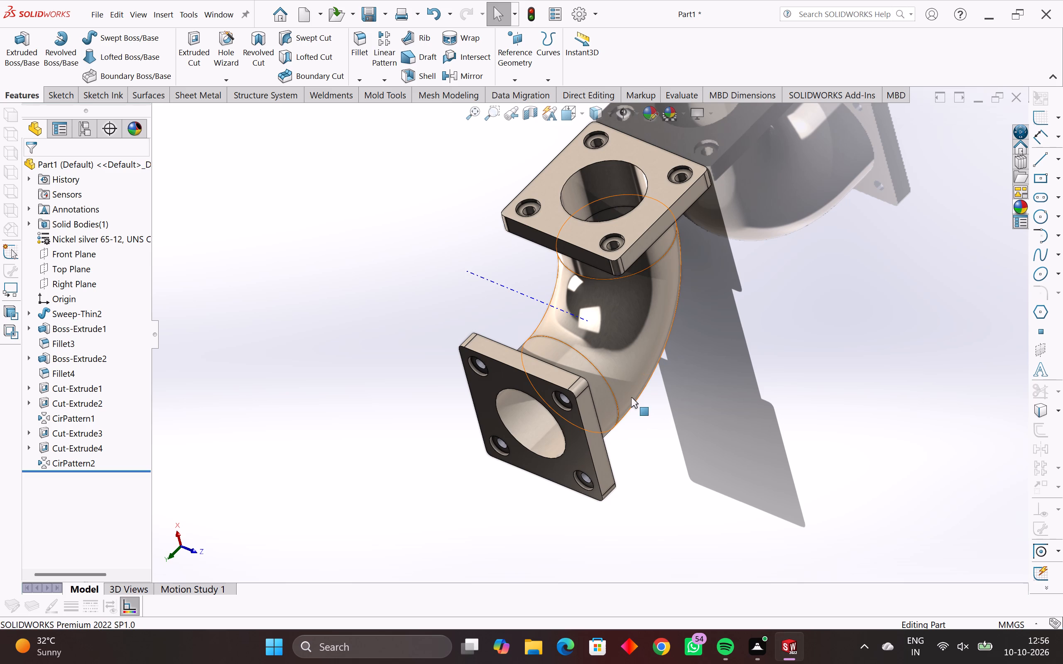
middle_click_drag(628, 401, 597, 449)
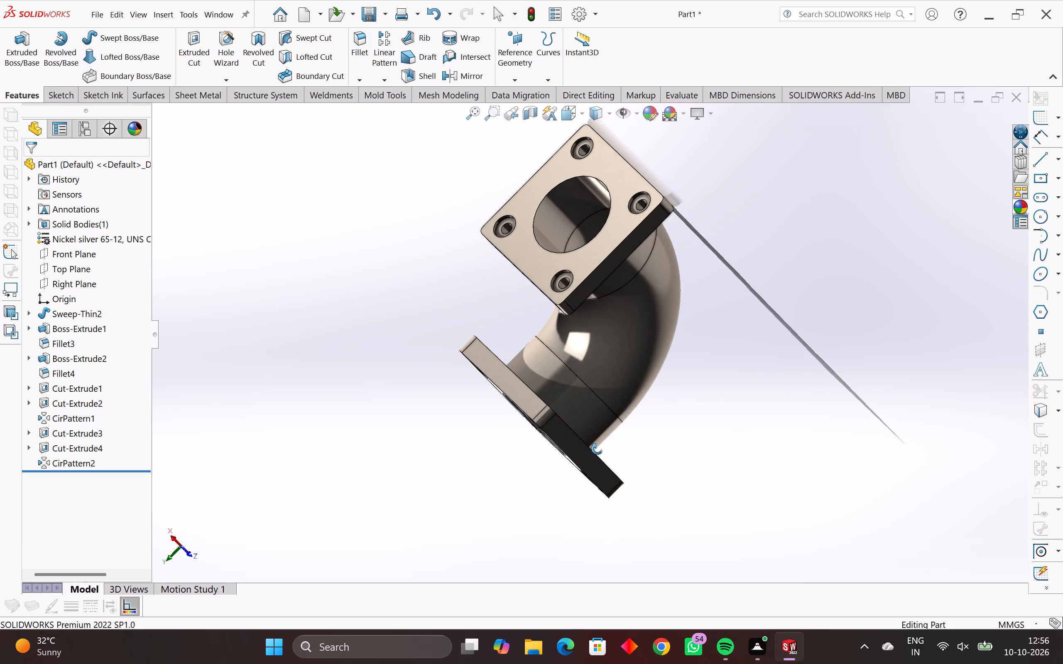
middle_click_drag(597, 449, 652, 405)
scroll(648, 393, "down", 2)
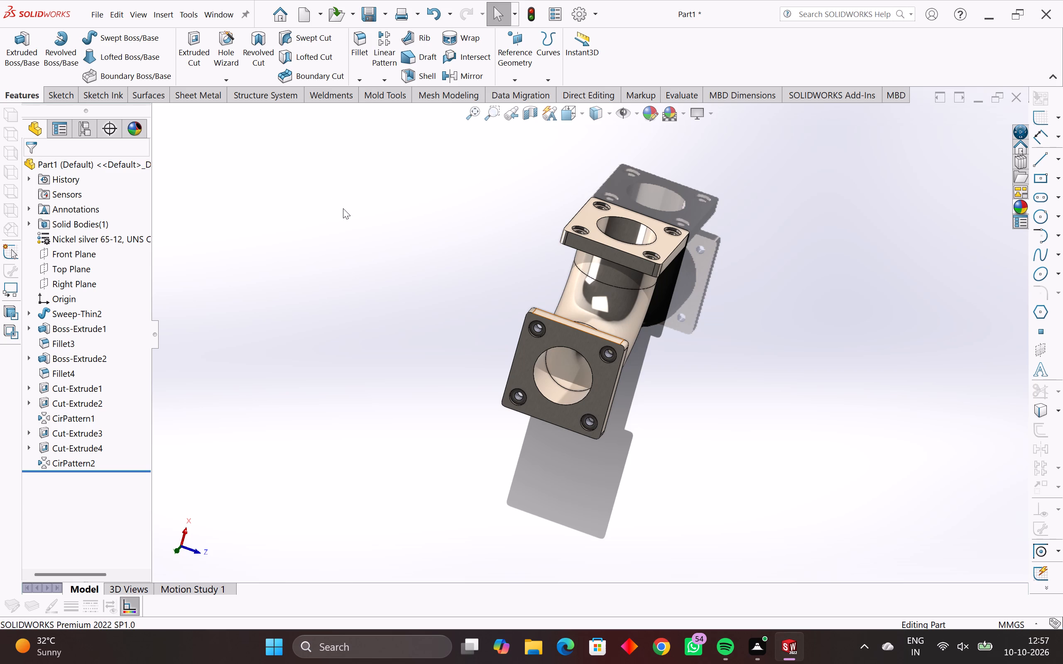
Chamfer the bore openings of both flanges 10 mm at 45 degrees, using one flange's bore edge and the other's inner bore face.
left_click(355, 81)
left_click(364, 111)
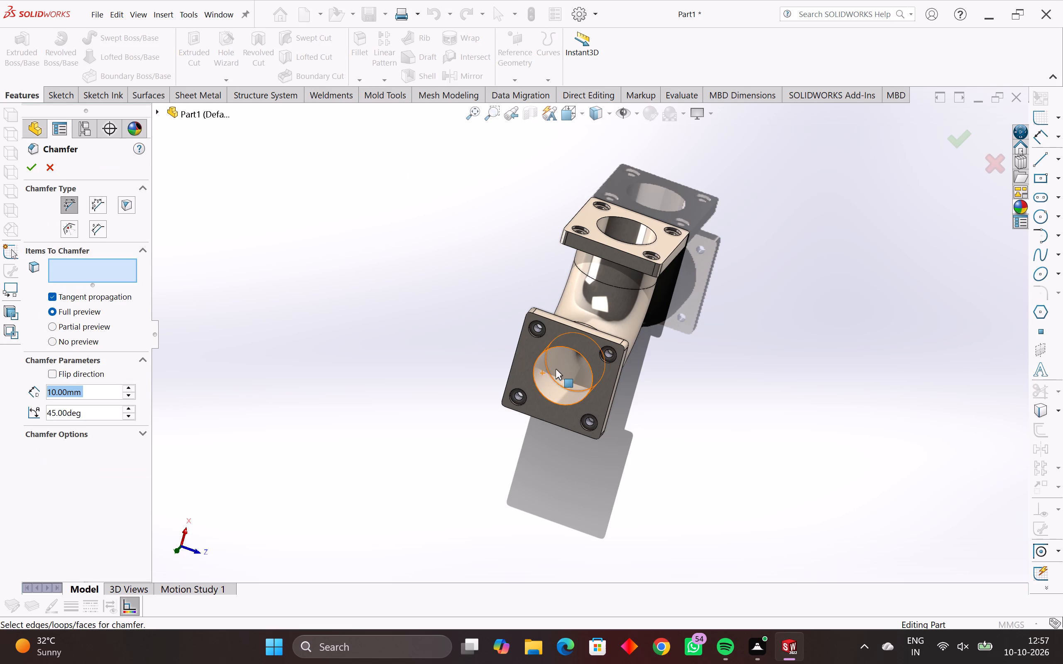
middle_click_drag(451, 380, 473, 344)
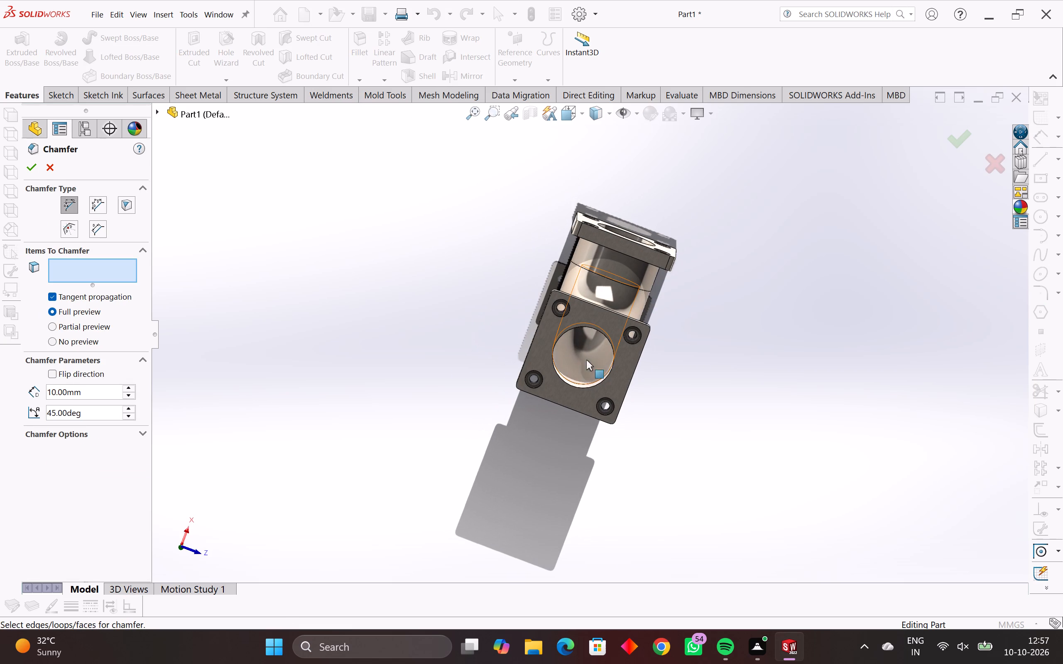
middle_click_drag(611, 360, 630, 355)
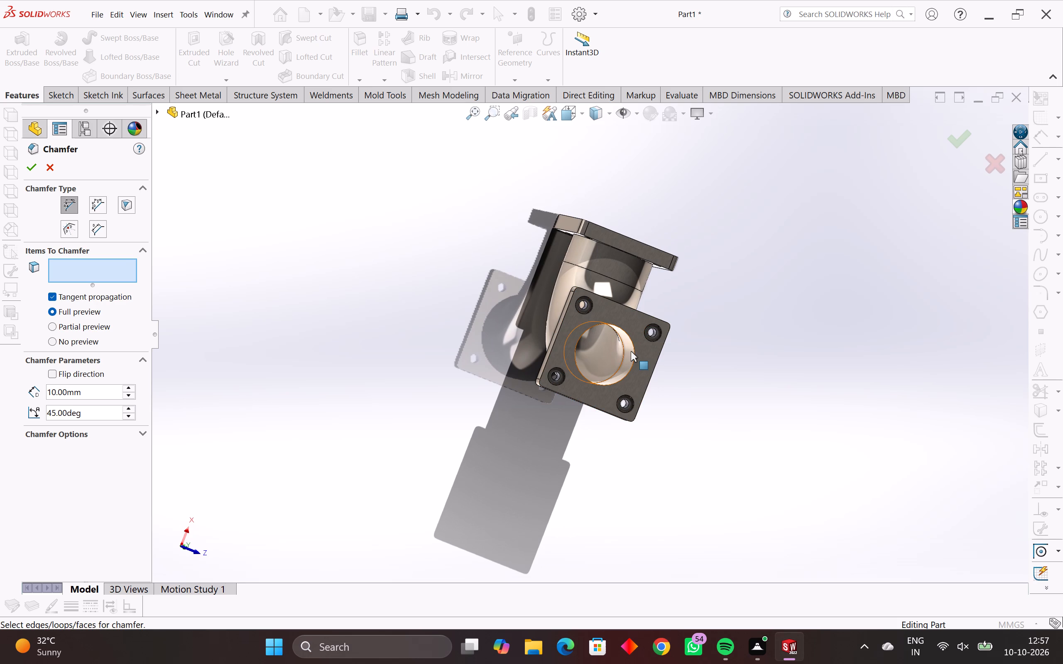
left_click(634, 351)
middle_click_drag(647, 342, 639, 359)
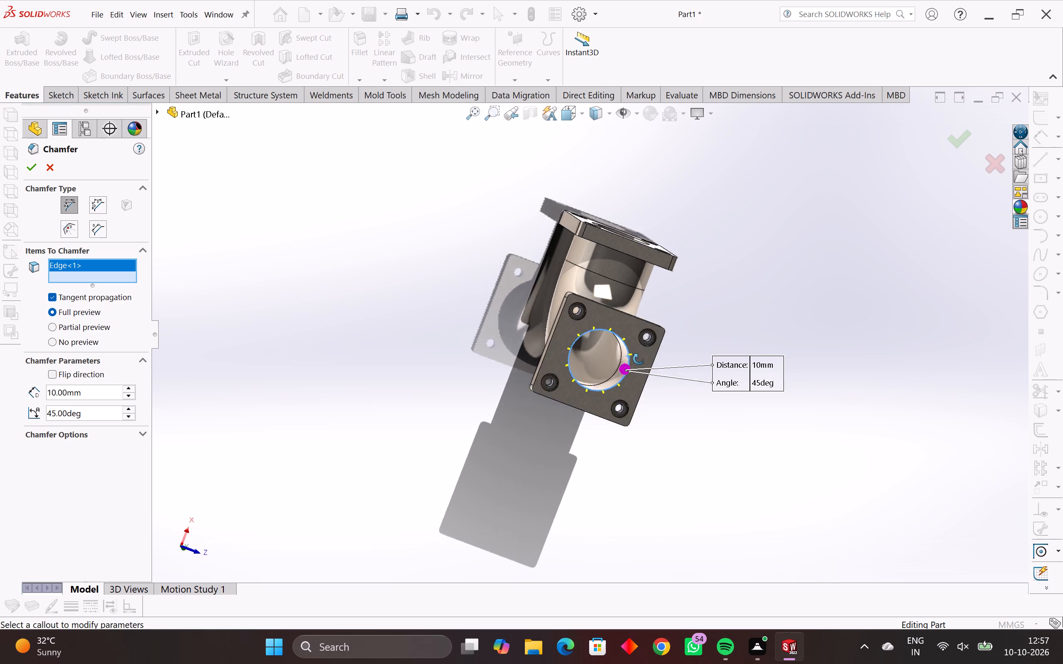
middle_click_drag(639, 359, 600, 442)
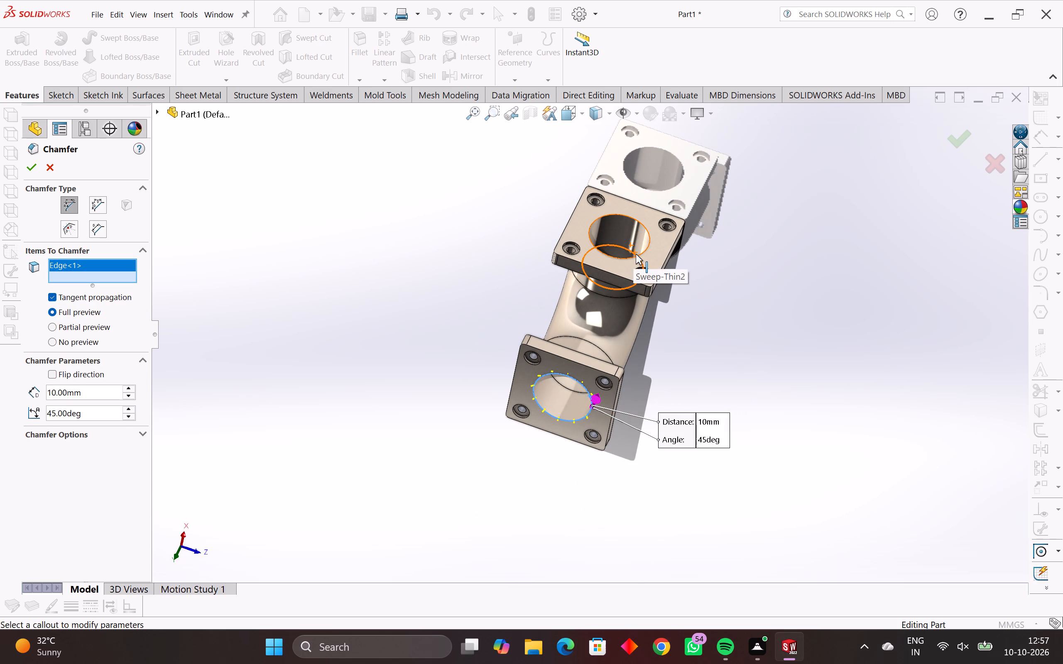
scroll(636, 254, "up", 3)
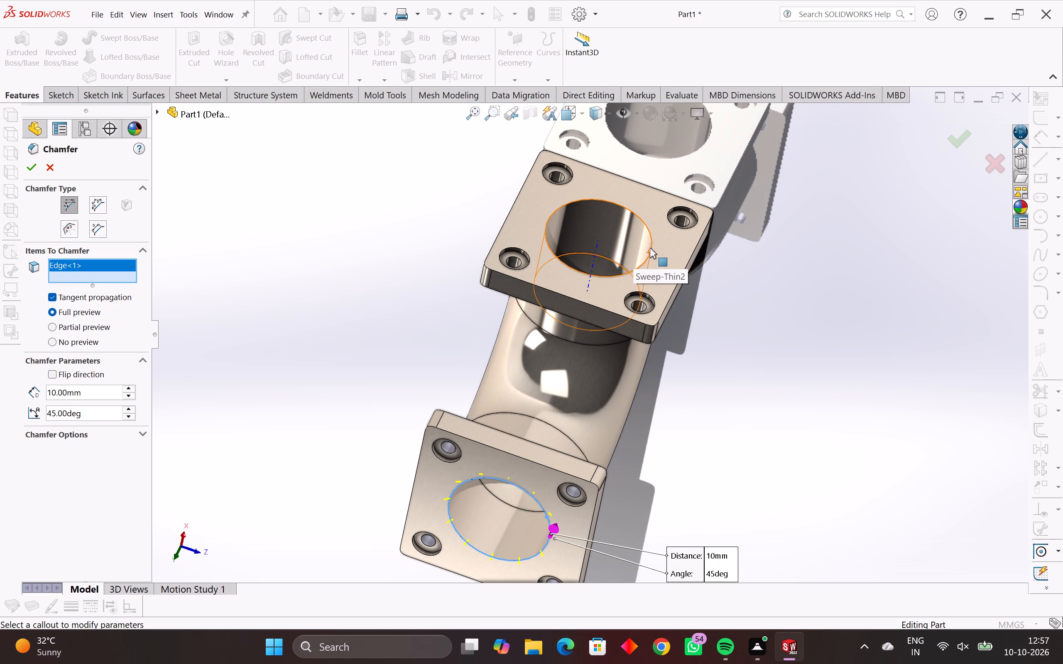
left_click(650, 248)
middle_click_drag(650, 261, 673, 269)
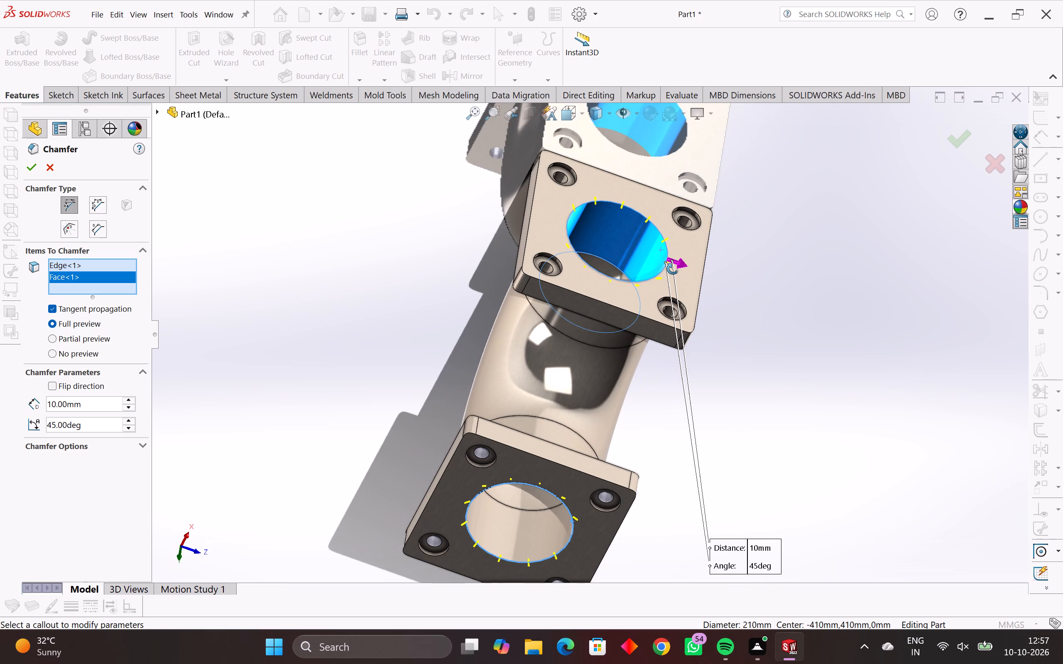
middle_click_drag(673, 269, 677, 278)
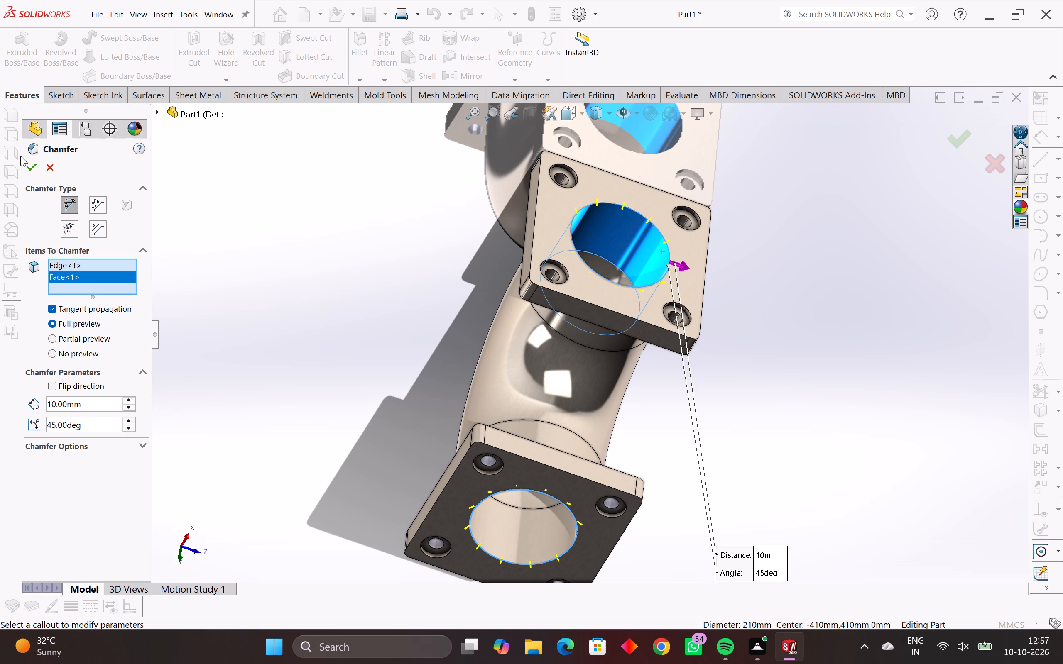
left_click(29, 166)
Examine the chamfered bore openings on both flanges and the overall elbow from several angles.
middle_click_drag(471, 314, 403, 244)
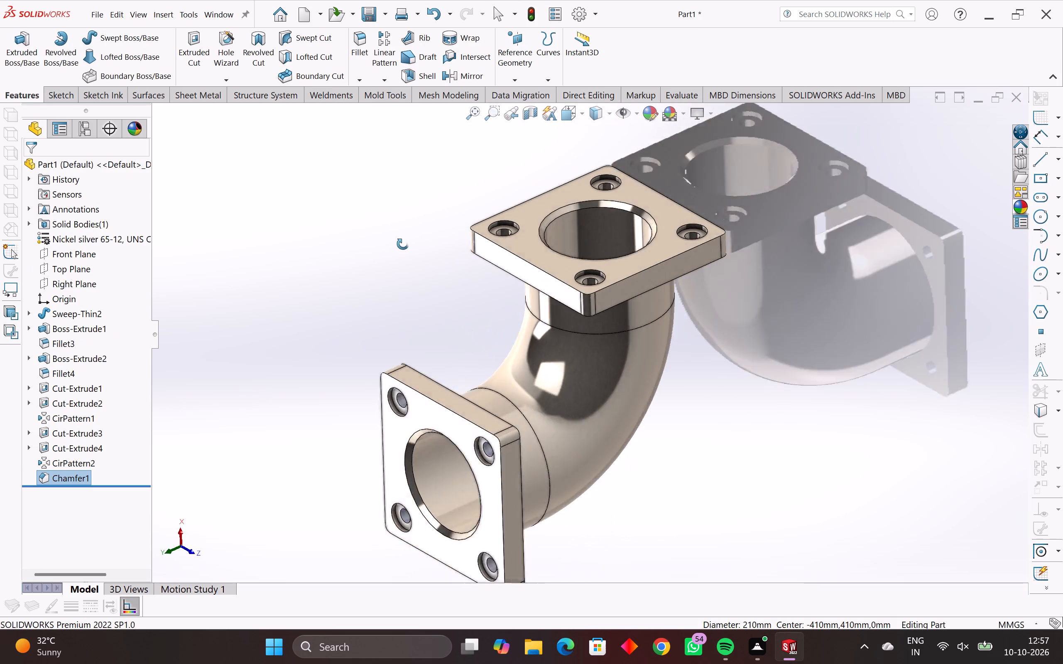
middle_click_drag(403, 244, 313, 306)
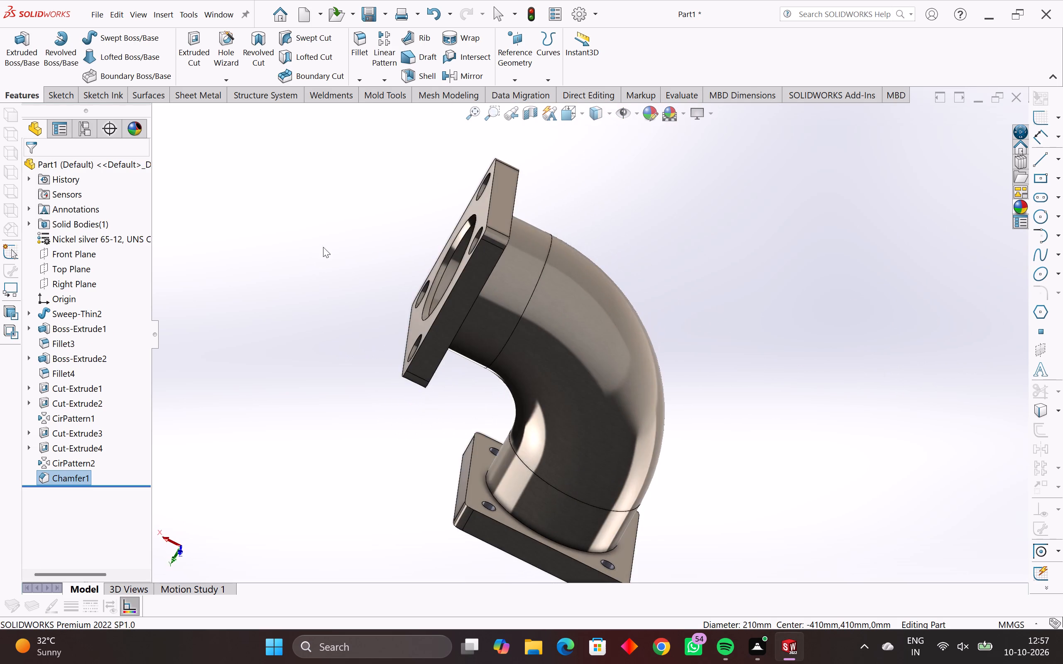
middle_click_drag(341, 236, 480, 381)
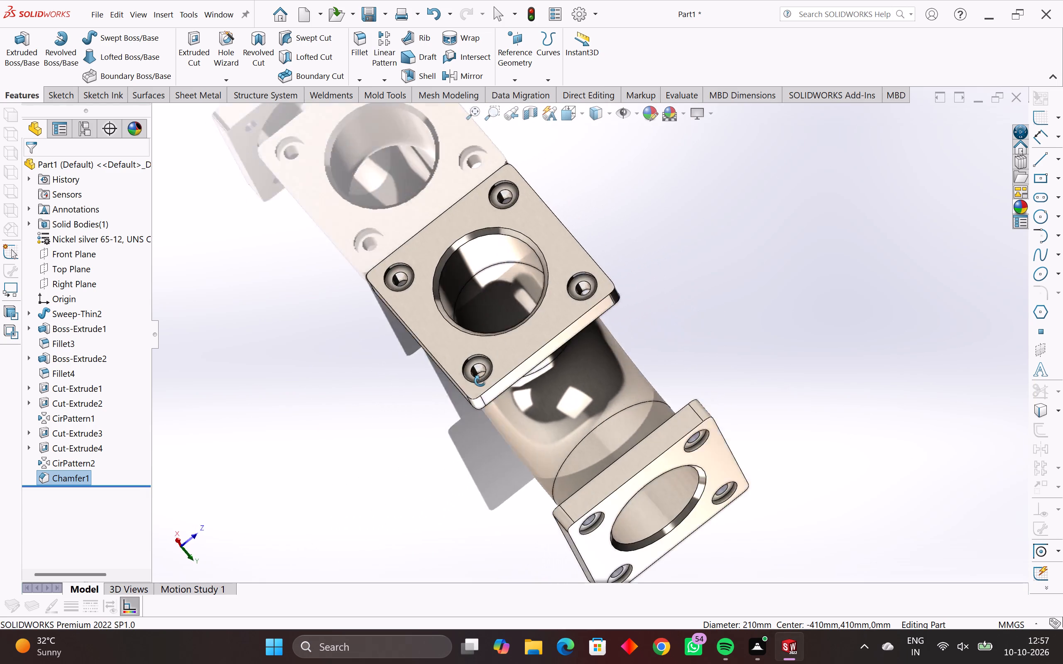
middle_click_drag(480, 381, 536, 358)
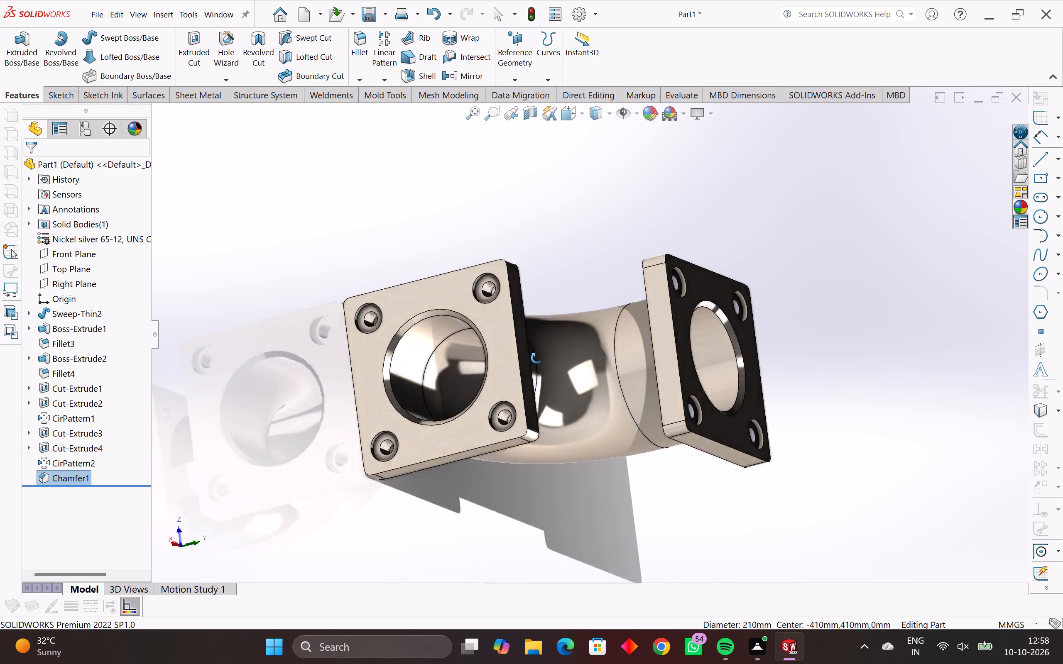
middle_click_drag(536, 358, 684, 337)
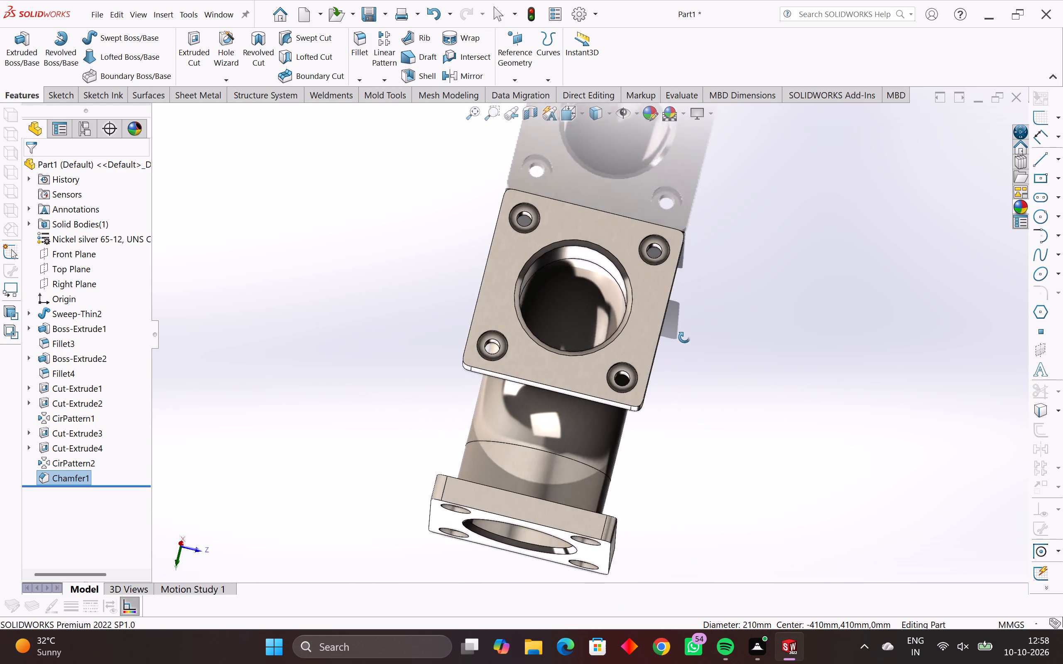
middle_click_drag(684, 337, 708, 212)
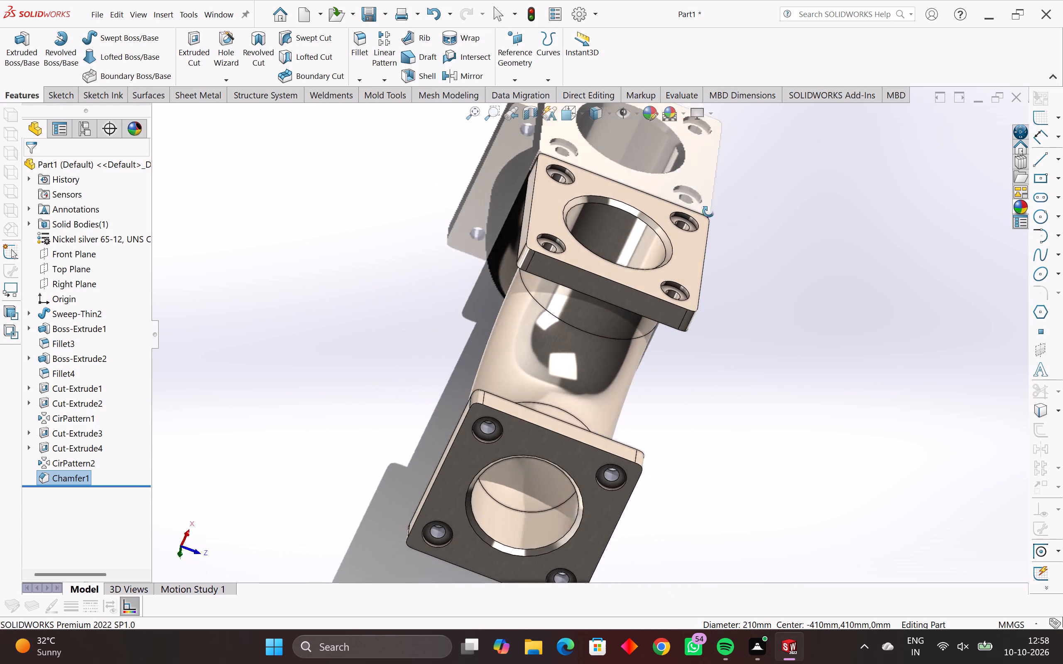
middle_click_drag(708, 212, 671, 216)
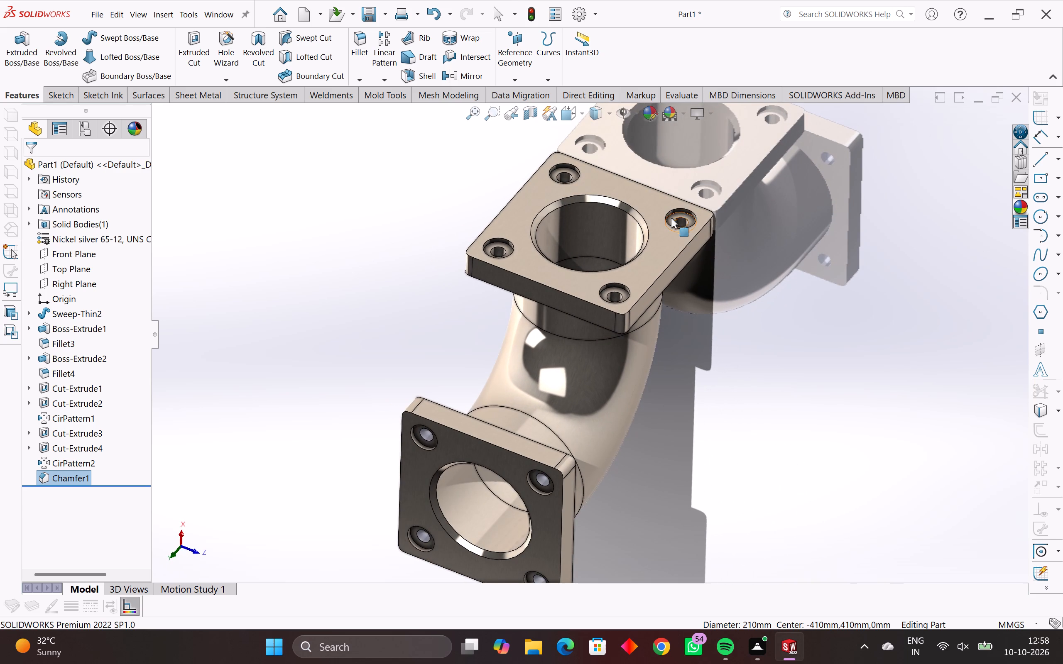
left_click(942, 659)
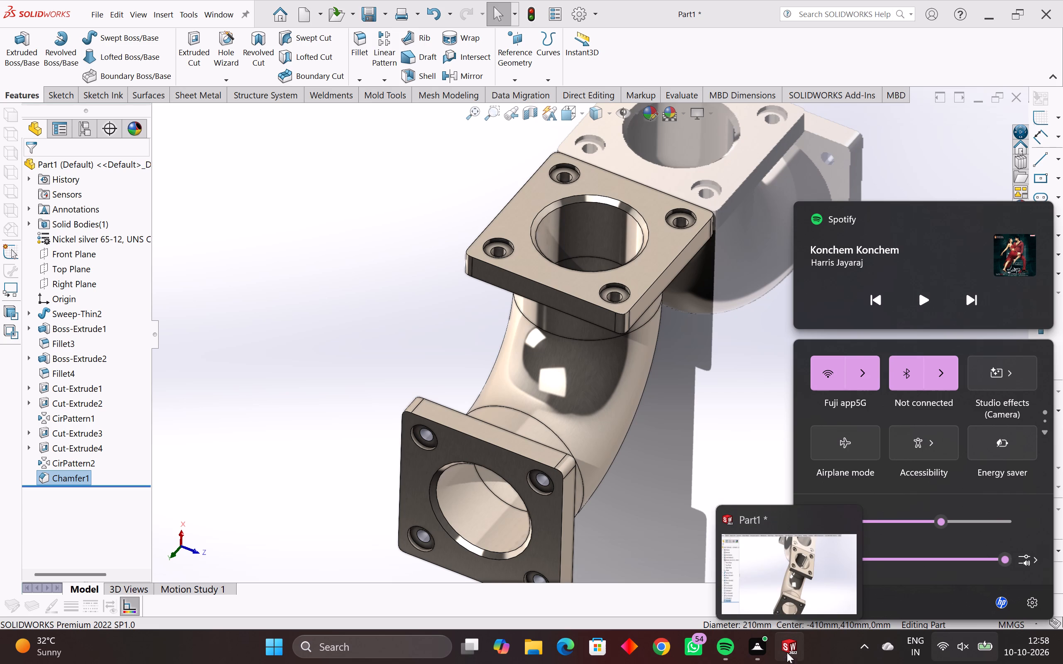
middle_click_drag(647, 405, 666, 415)
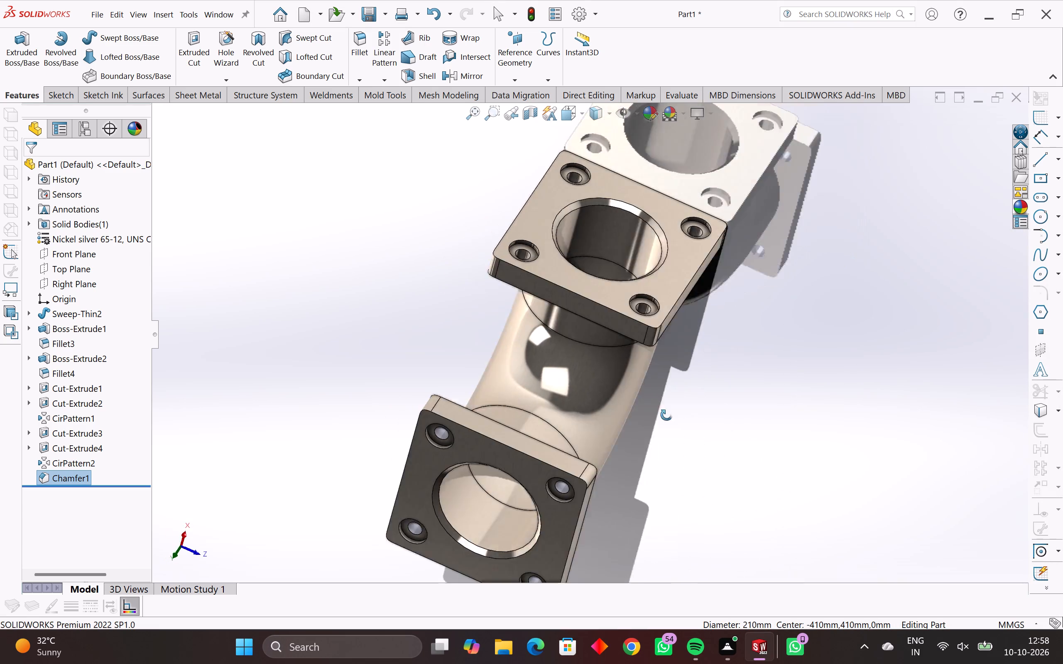
middle_click_drag(666, 415, 697, 415)
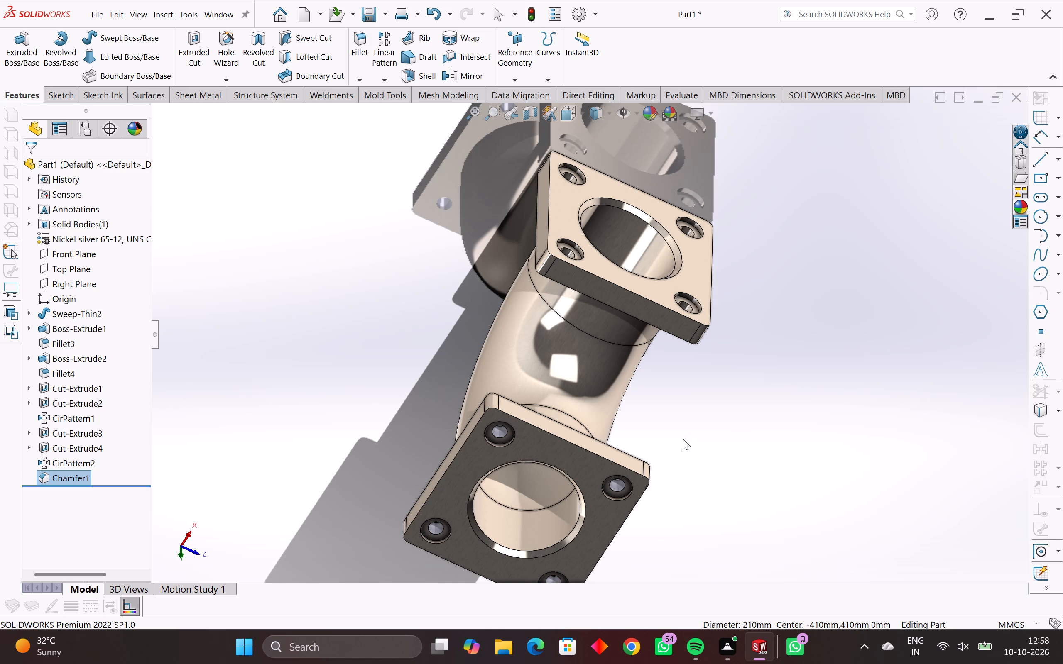
middle_click_drag(737, 382, 635, 430)
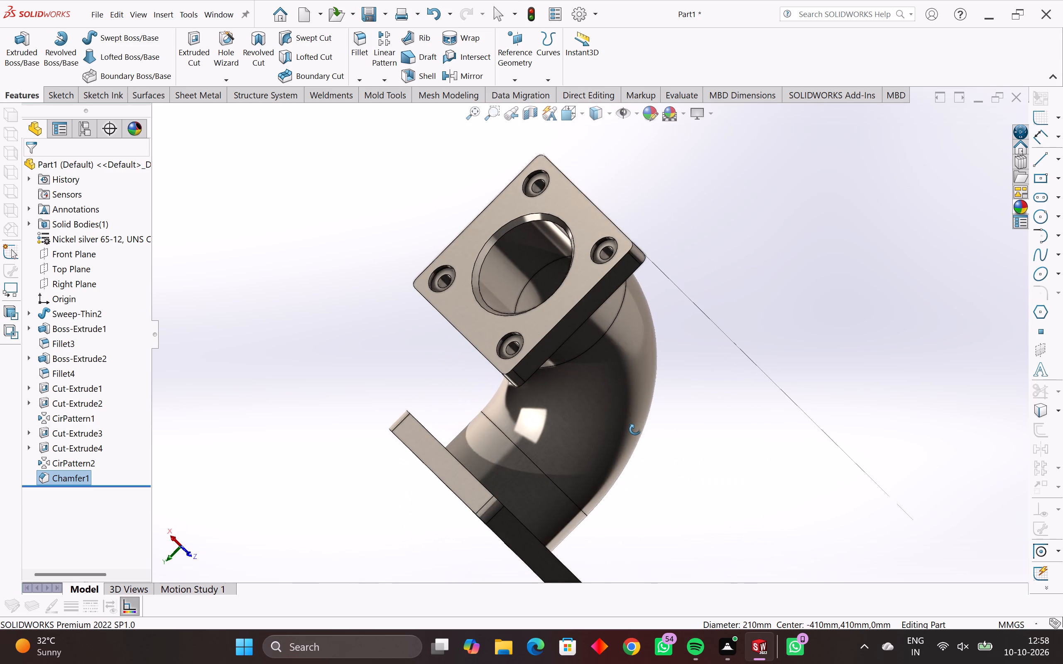
middle_click_drag(635, 430, 718, 308)
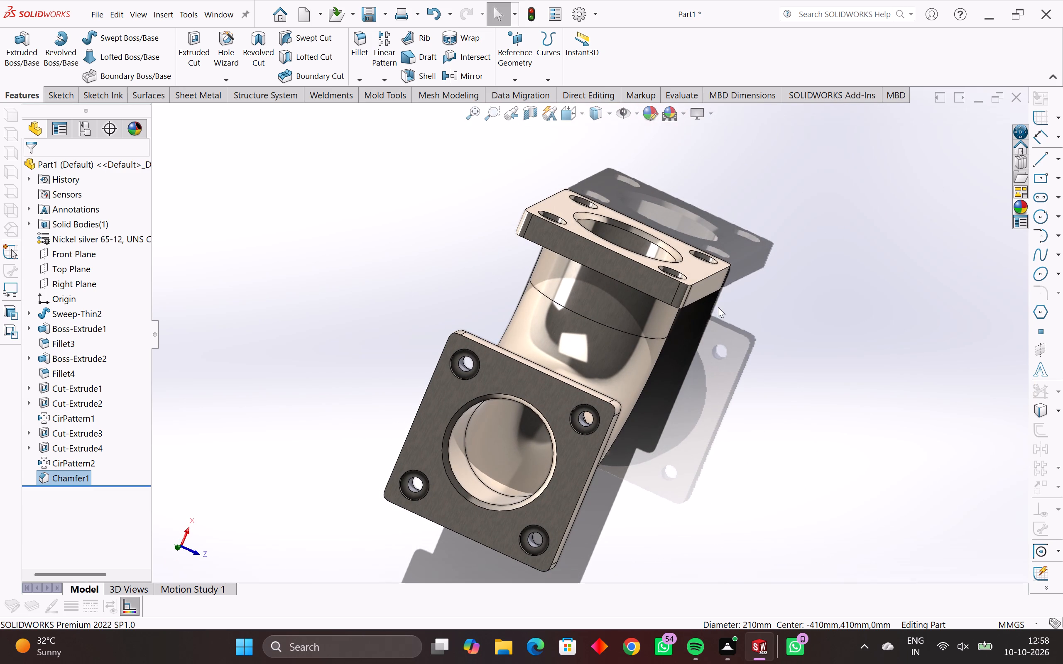
Raise the computer's display brightness and return to the elbow model.
left_click(962, 658)
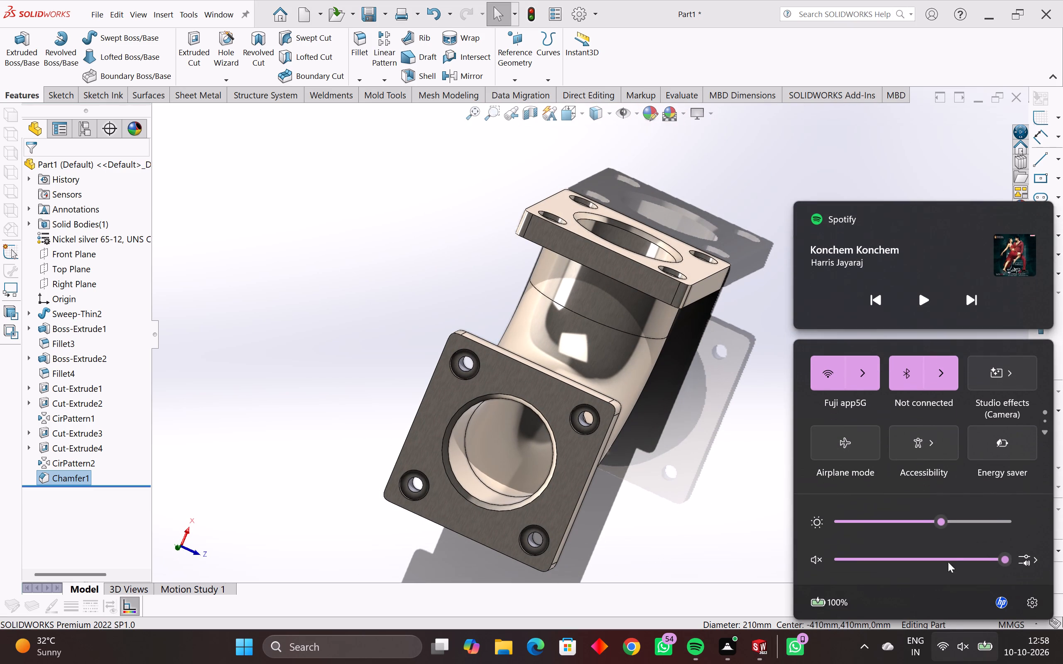
left_click(985, 515)
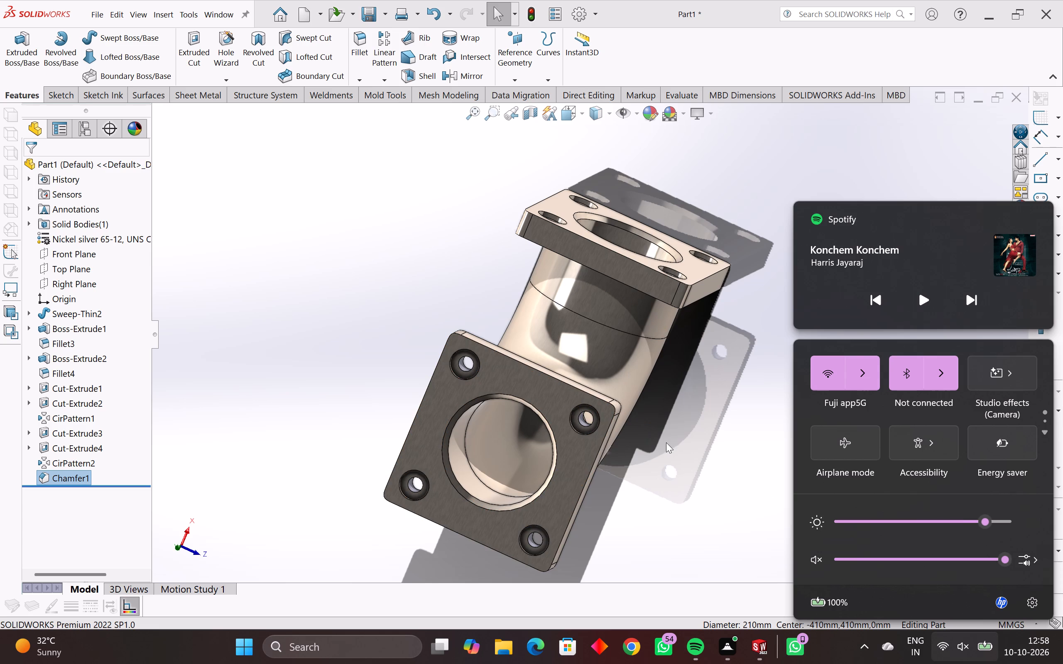
left_click(667, 443)
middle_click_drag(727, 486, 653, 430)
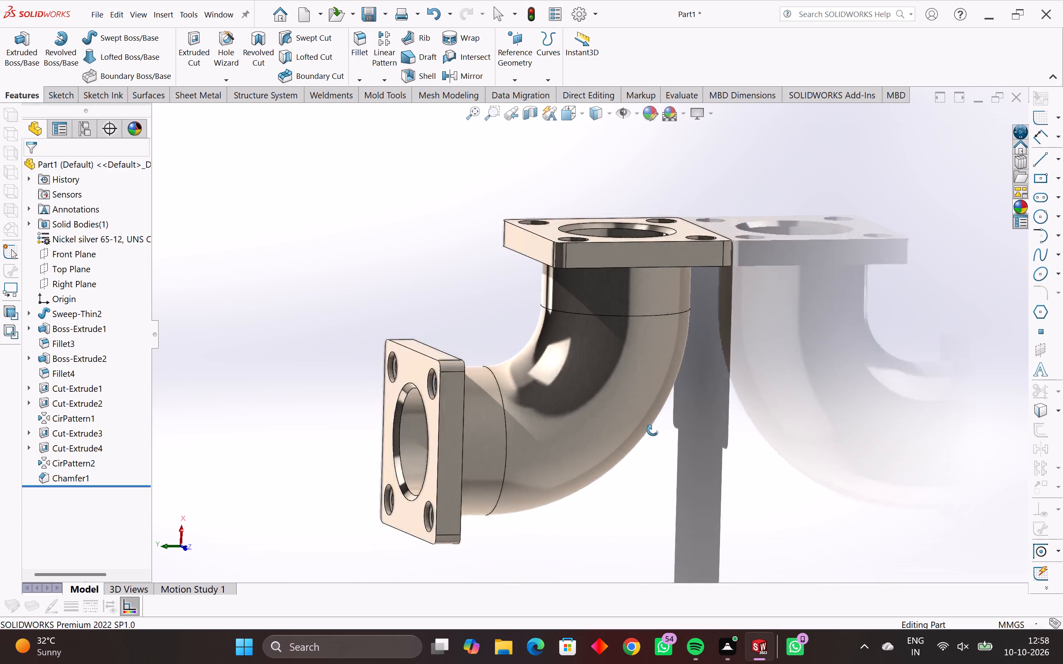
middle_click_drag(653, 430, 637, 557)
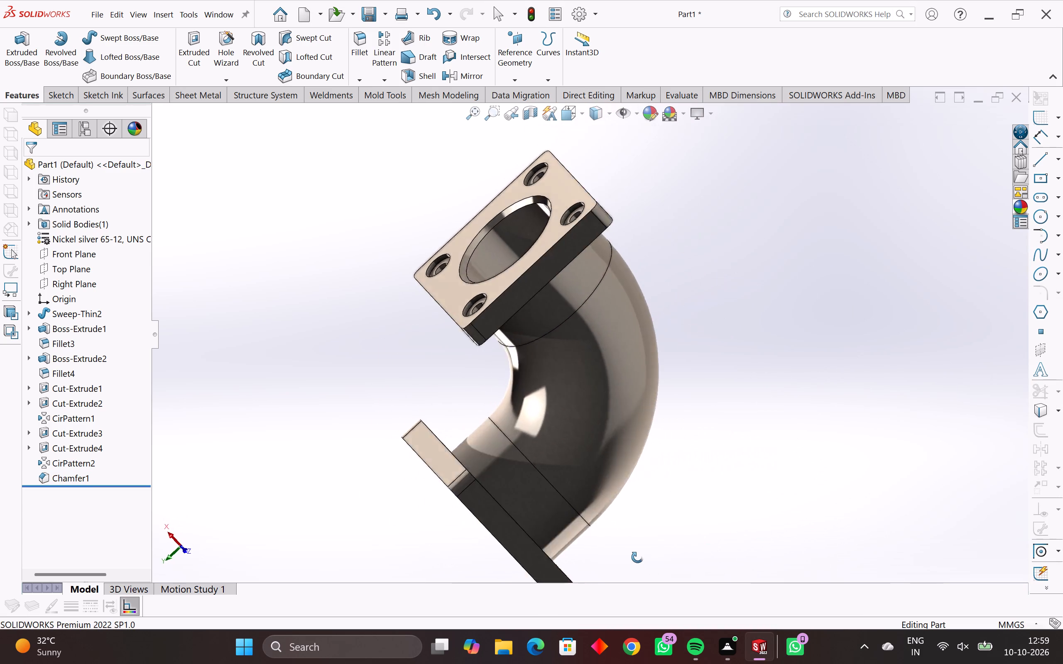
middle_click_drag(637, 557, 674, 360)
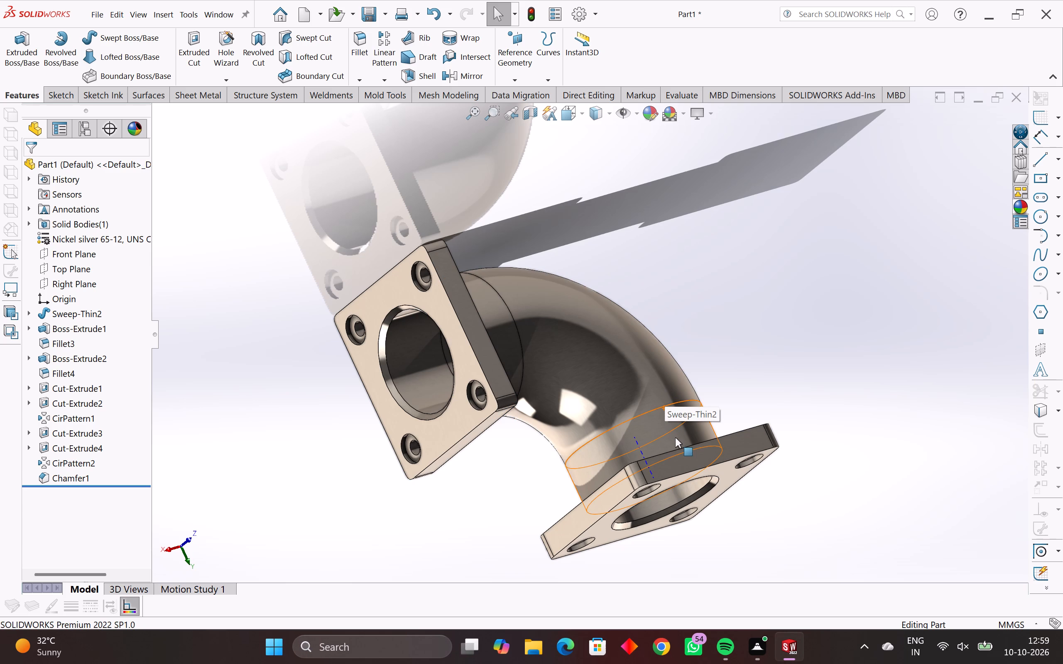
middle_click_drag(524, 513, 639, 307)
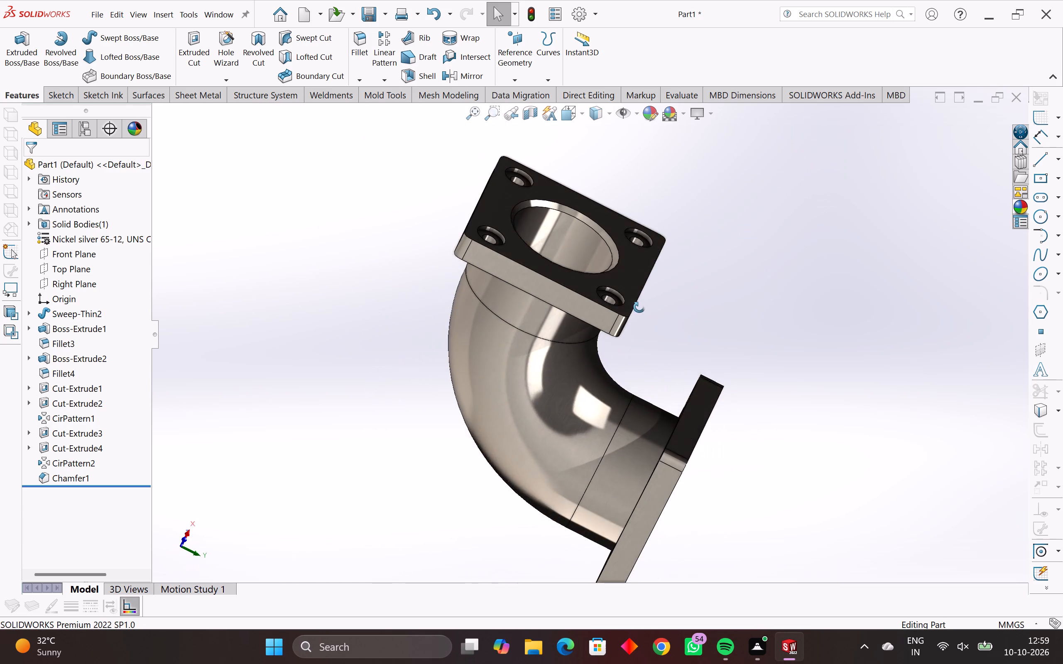
Examine the finished elbow's two flanges, stepped corner holes and outer pipe bend from all sides.
middle_click_drag(639, 307, 640, 298)
middle_click_drag(619, 378, 619, 273)
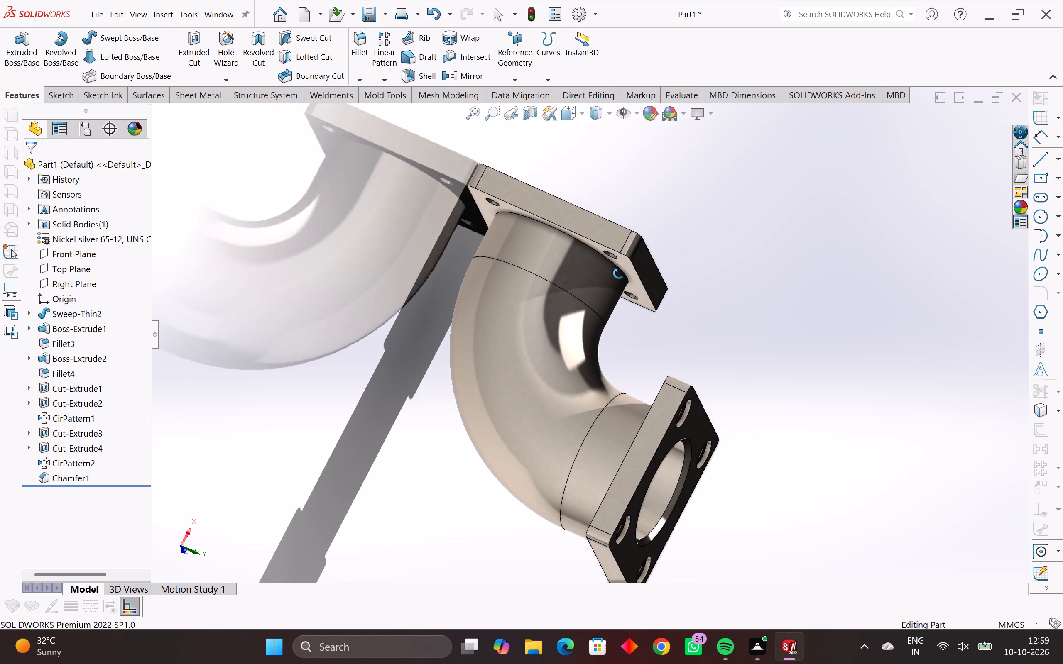
middle_click_drag(619, 273, 514, 250)
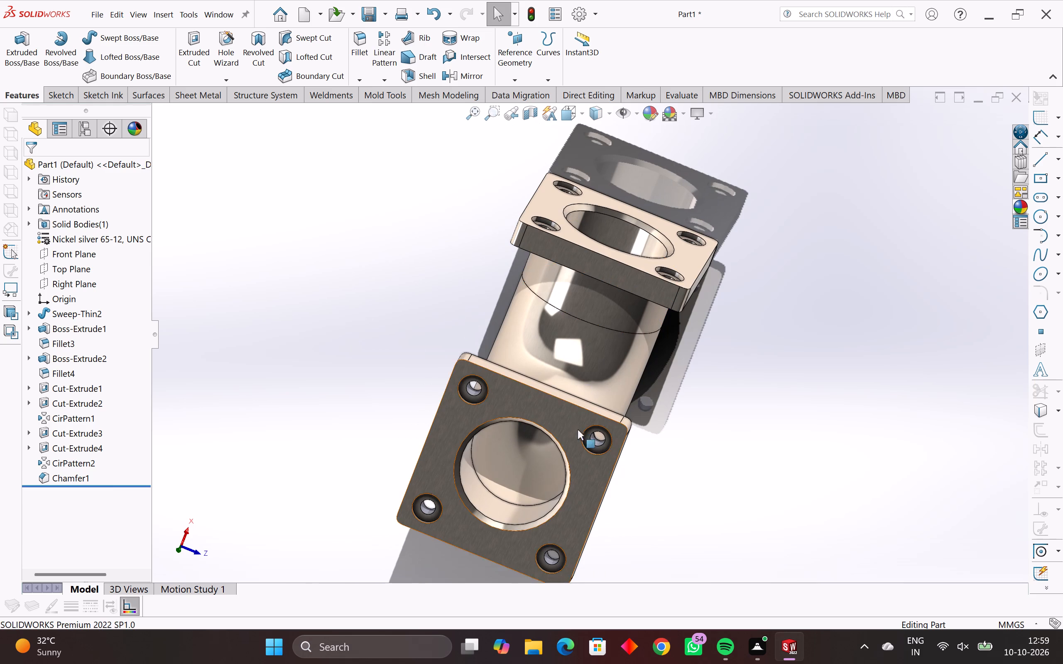
scroll(579, 431, "down", 1)
middle_click_drag(583, 440, 575, 412)
scroll(575, 412, "up", 1)
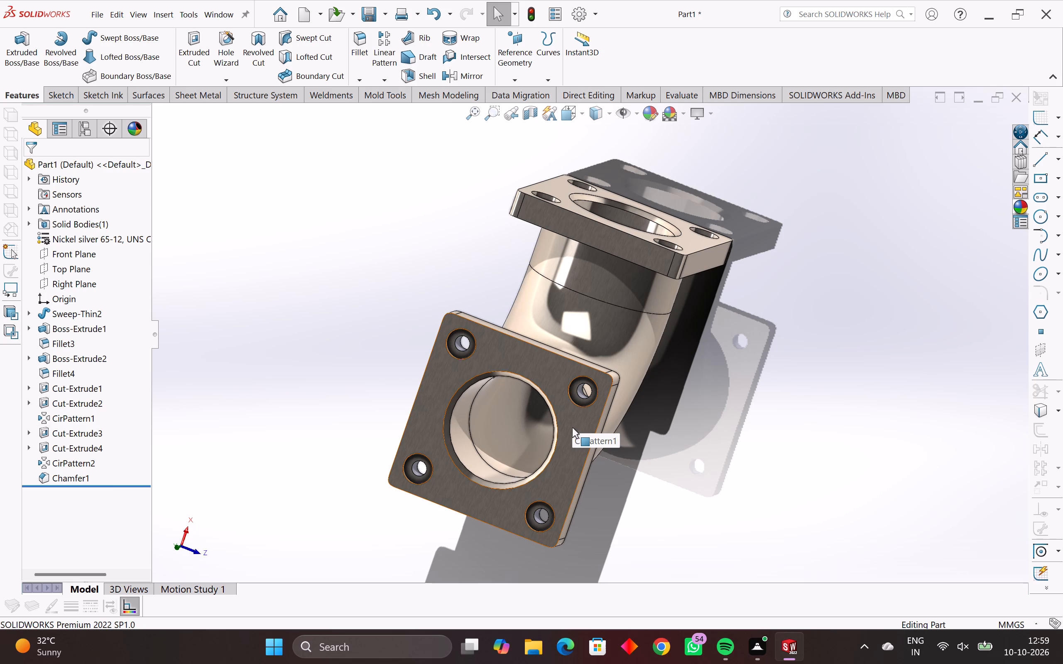
middle_click_drag(572, 427, 528, 429)
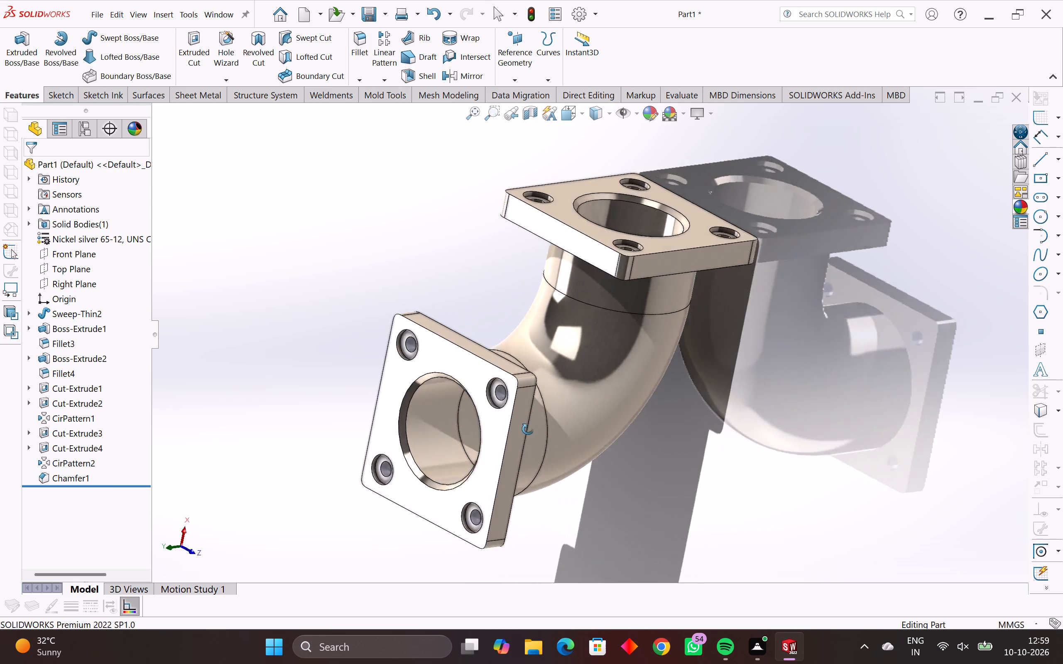
middle_click_drag(528, 429, 503, 635)
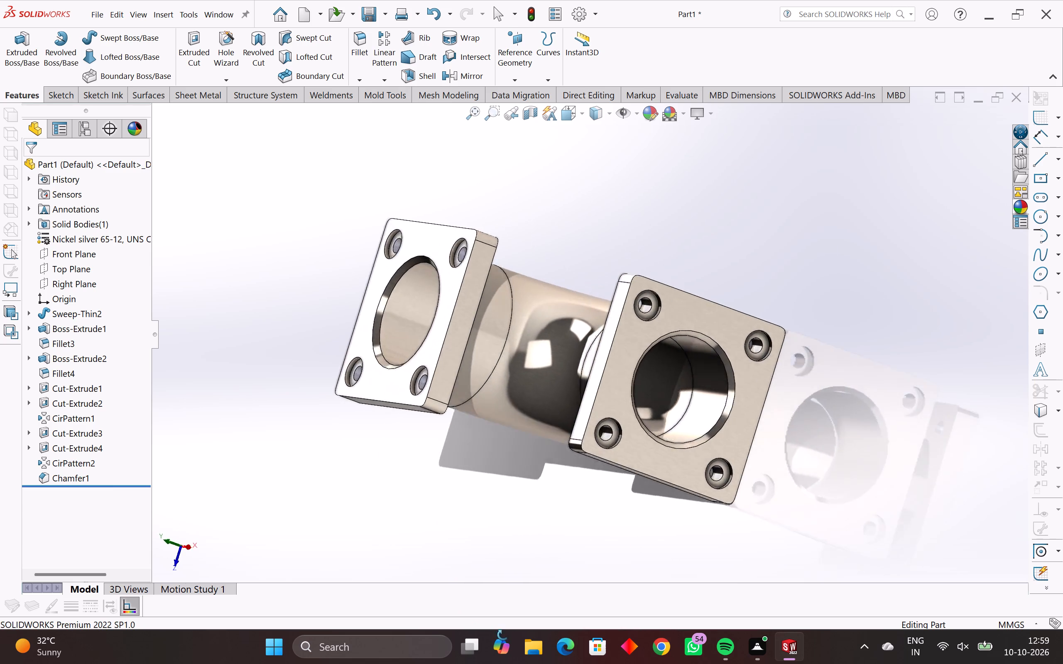
middle_click_drag(503, 635, 752, 503)
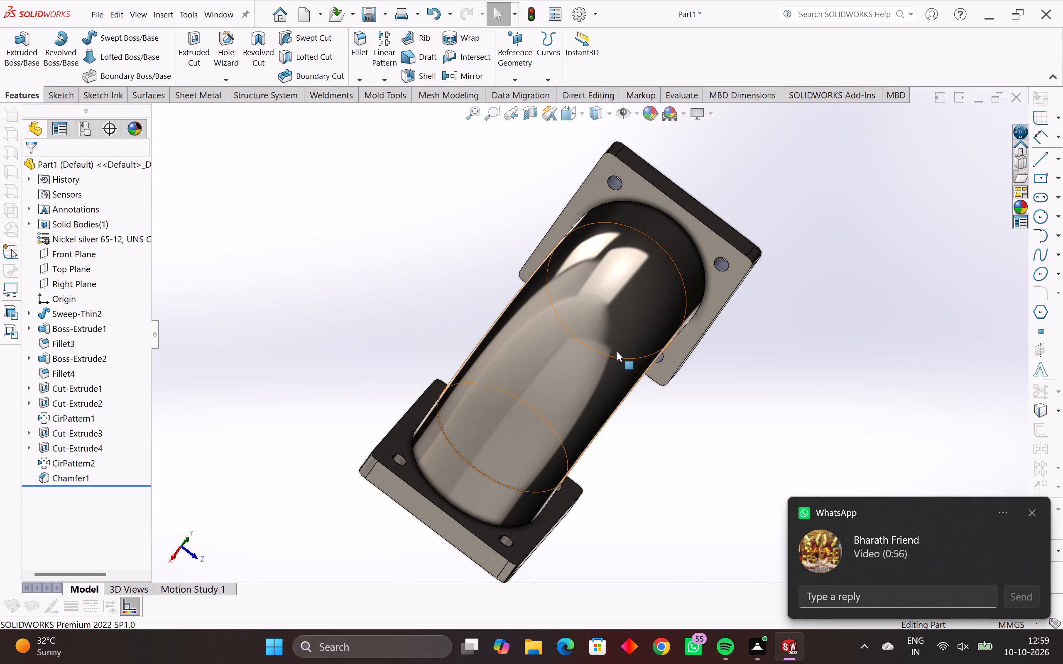
middle_click_drag(557, 308, 742, 505)
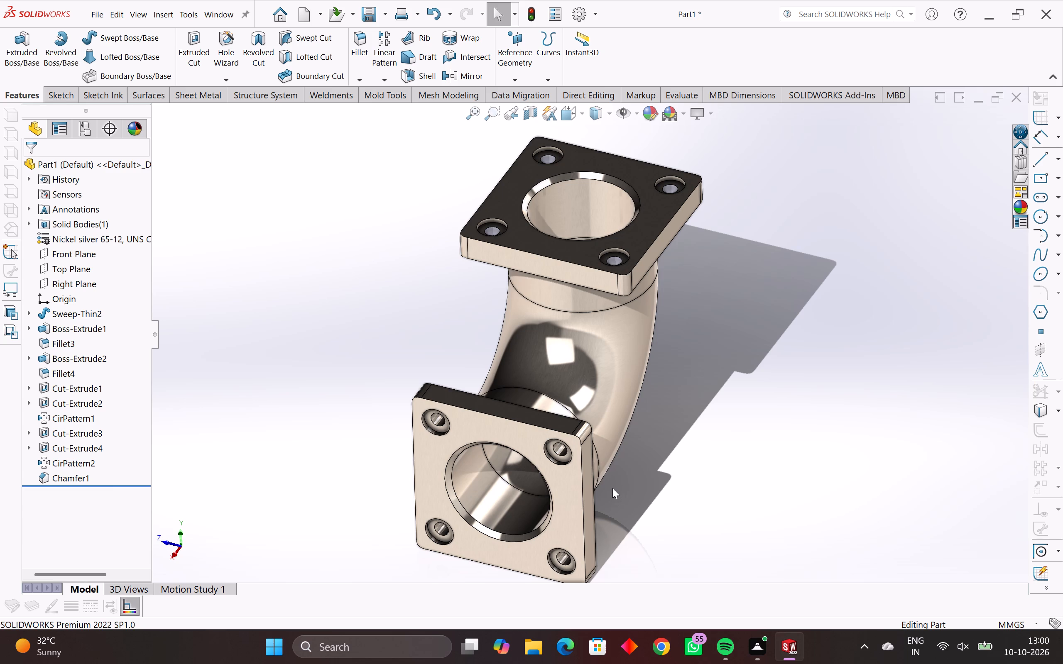
middle_click_drag(612, 488, 490, 511)
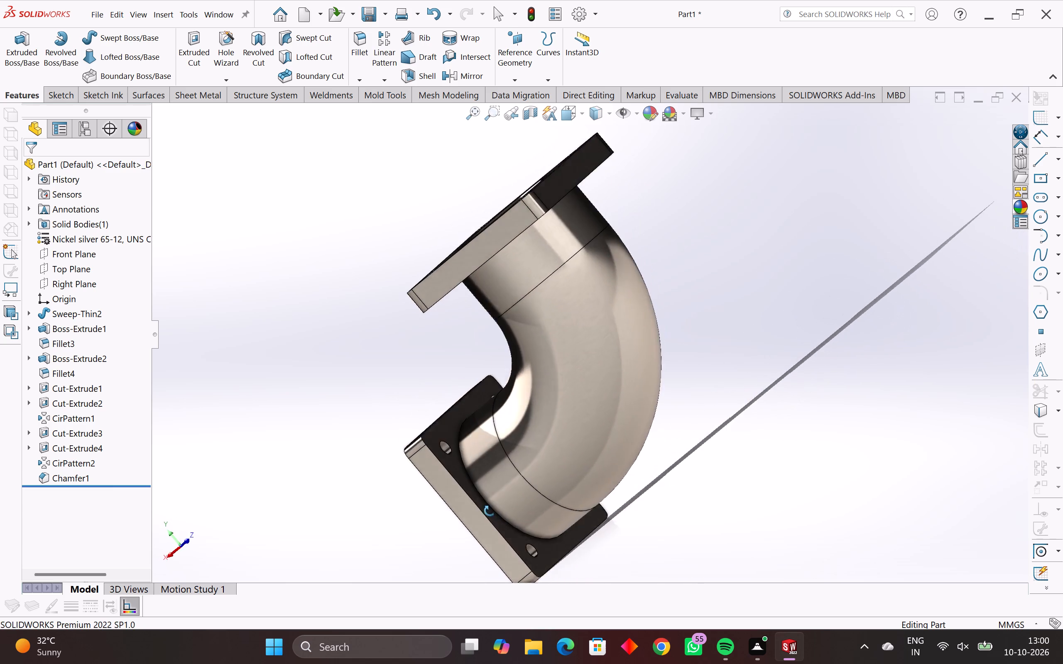
middle_click_drag(490, 511, 569, 630)
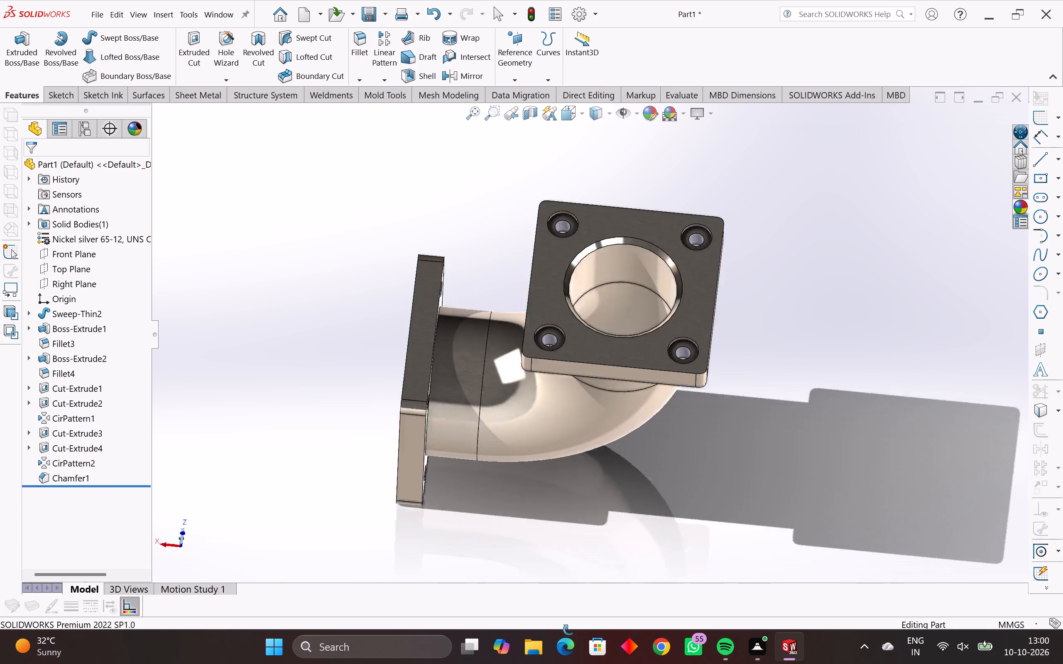
middle_click_drag(569, 630, 759, 442)
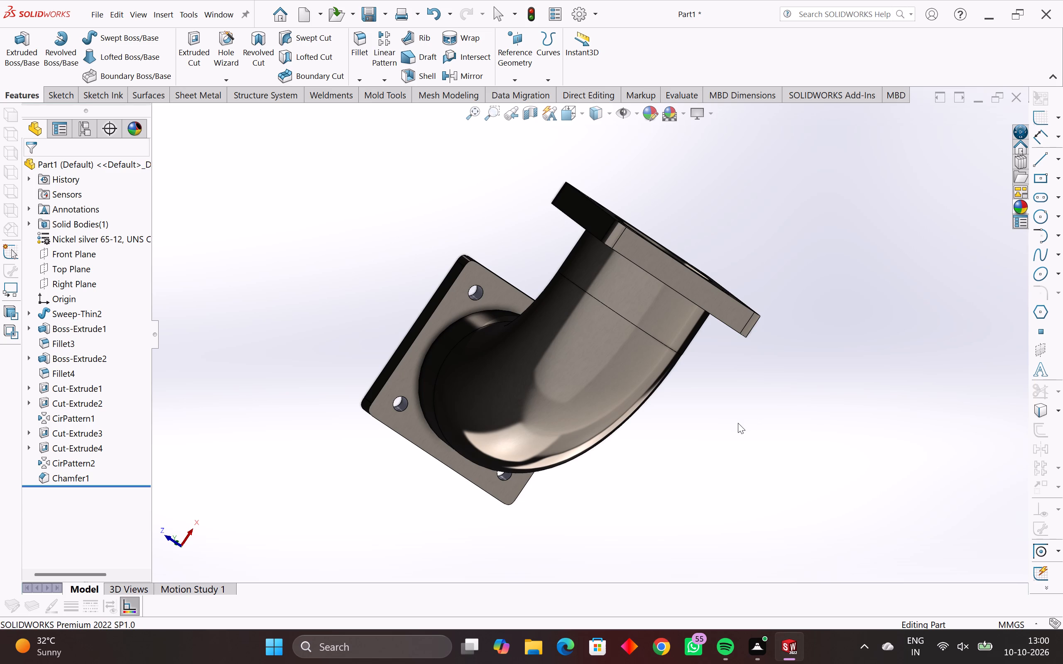
middle_click_drag(678, 351, 658, 369)
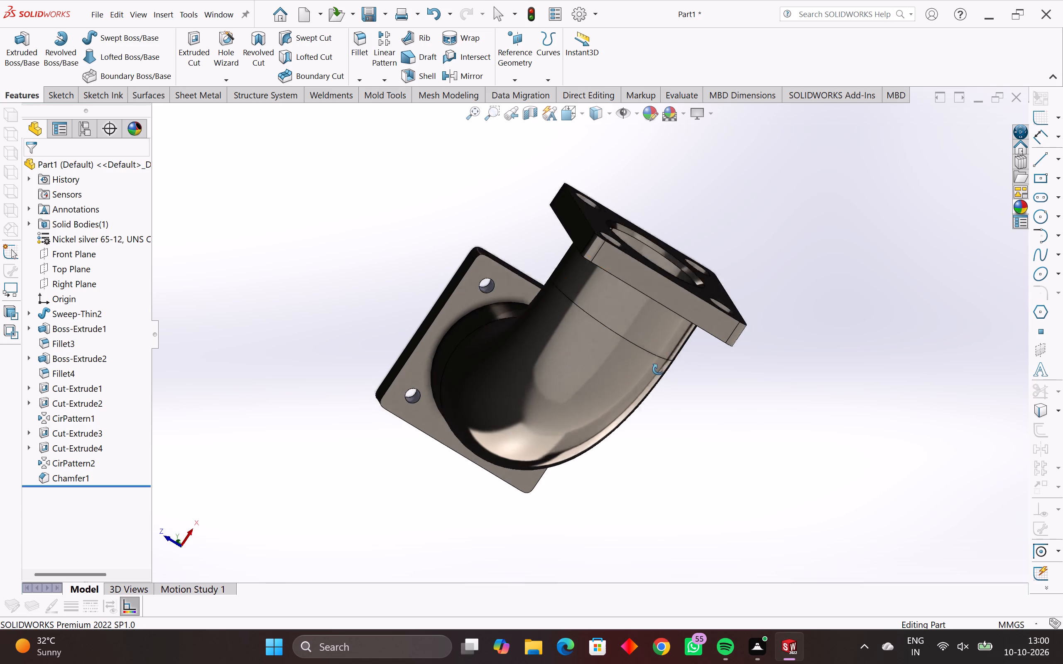
middle_click_drag(658, 369, 597, 541)
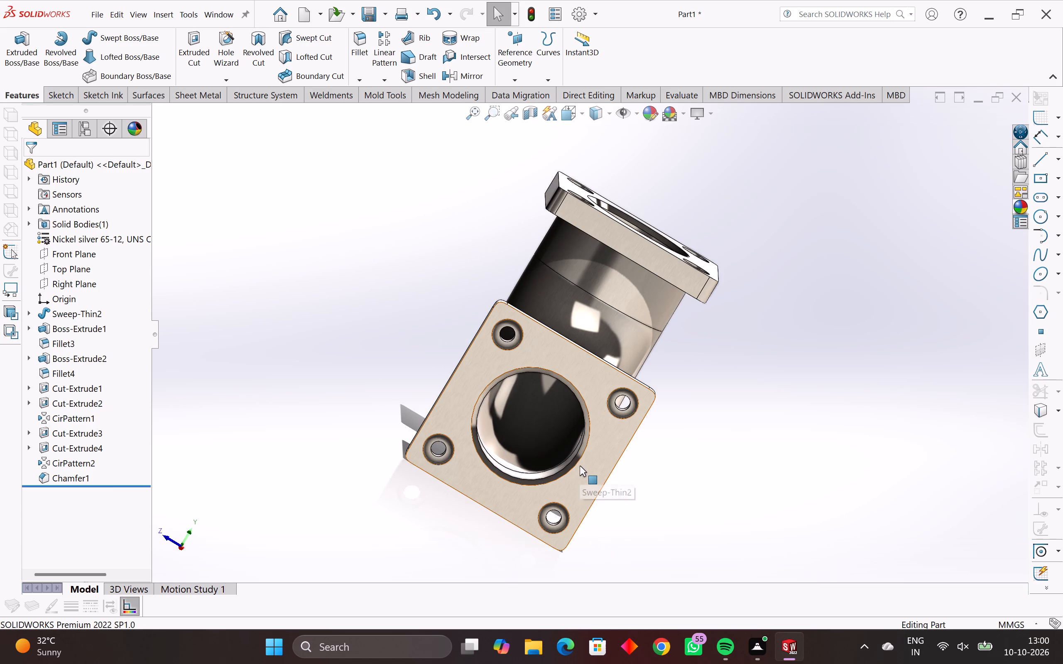
Examine one flange's chamfered bore opening and stepped corner holes up close, along with the adjoining pipe surfaces.
middle_click_drag(579, 465, 581, 456)
scroll(581, 450, "up", 2)
scroll(582, 408, "up", 1)
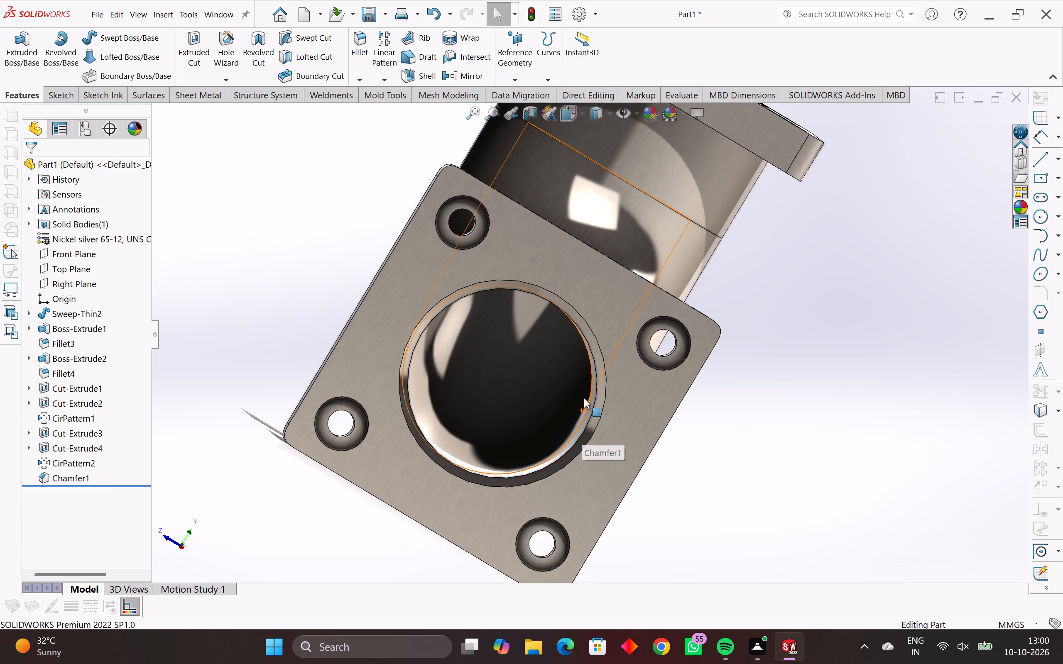
scroll(584, 398, "up", 1)
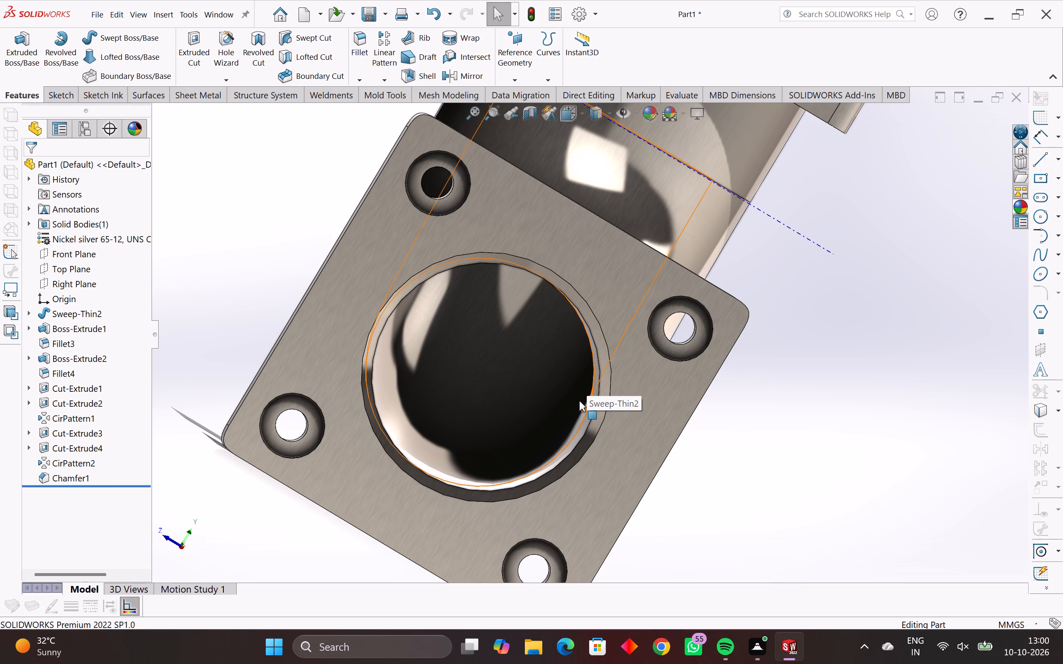
scroll(579, 401, "down", 2)
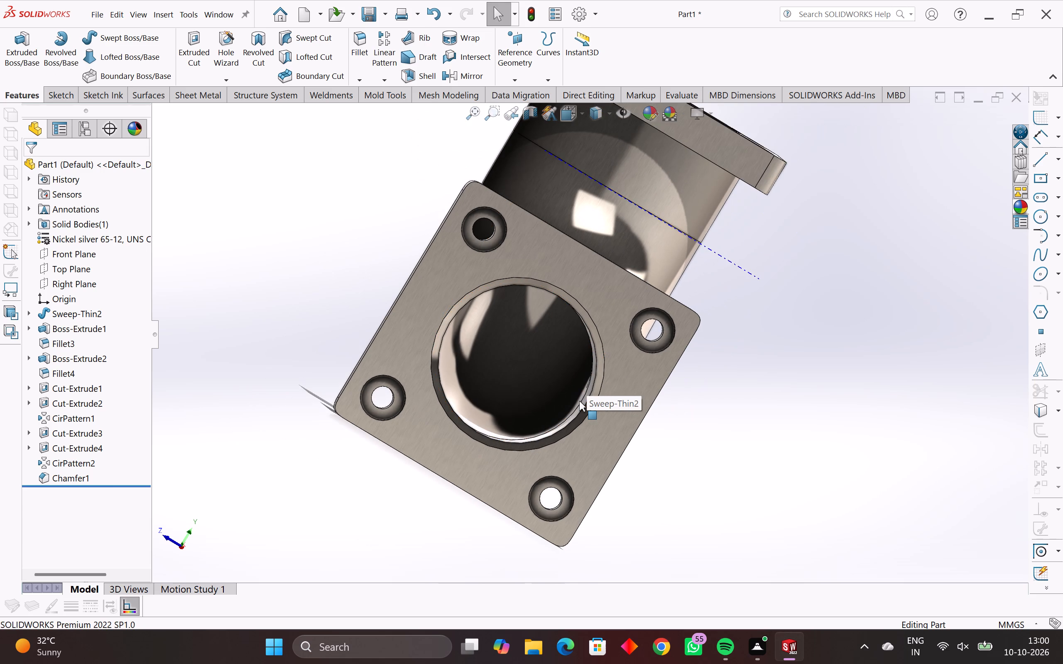
scroll(579, 401, "down", 1)
middle_click_drag(579, 401, 469, 517)
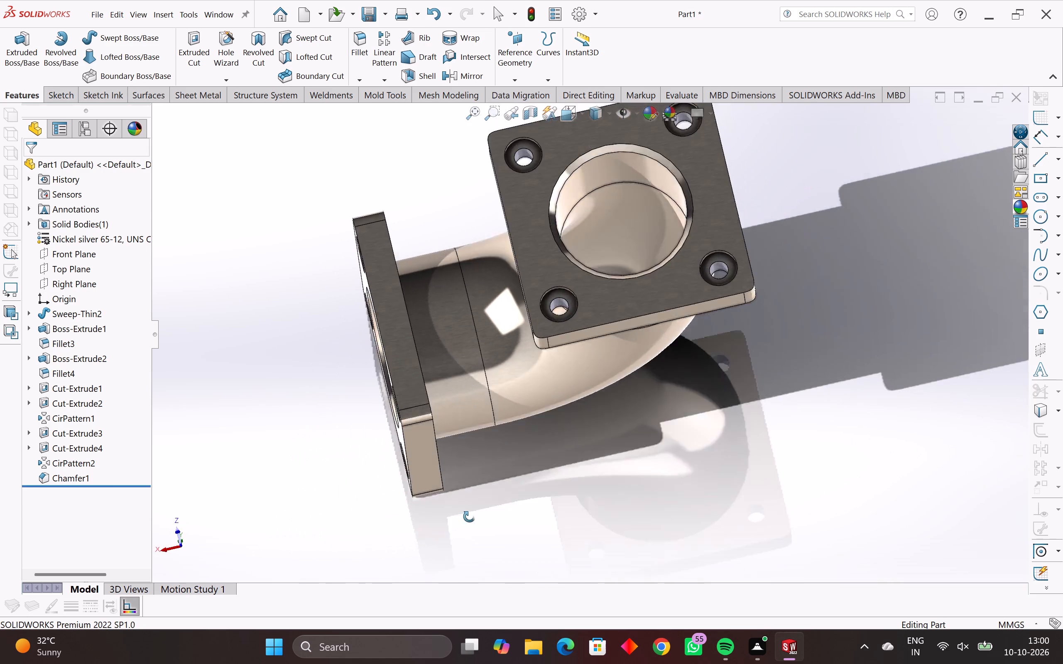
middle_click_drag(469, 517, 553, 659)
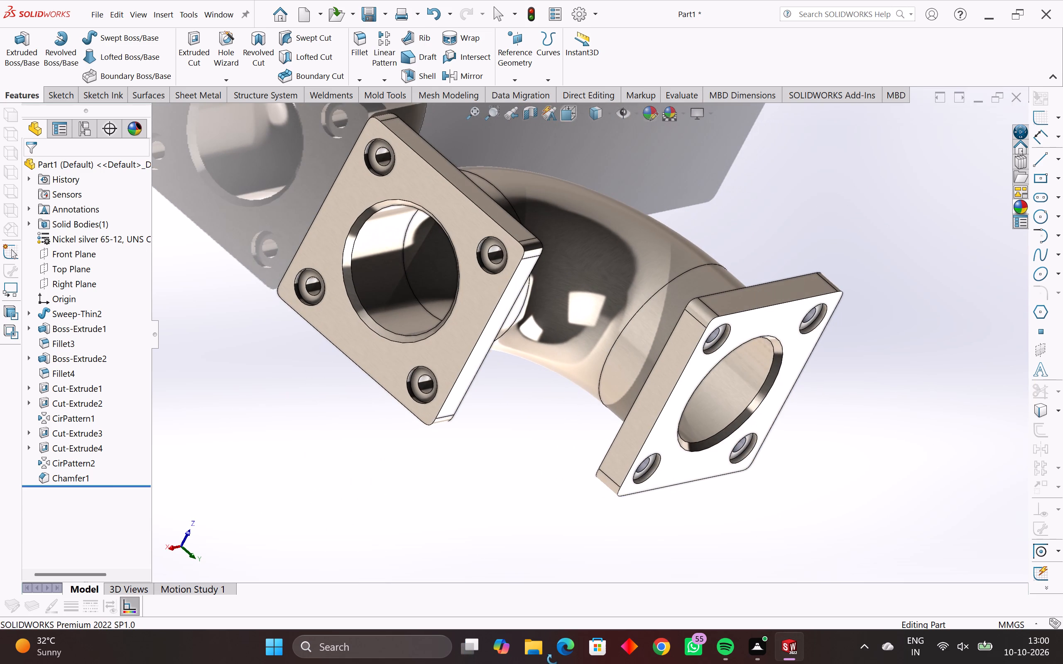
middle_click_drag(553, 659, 661, 495)
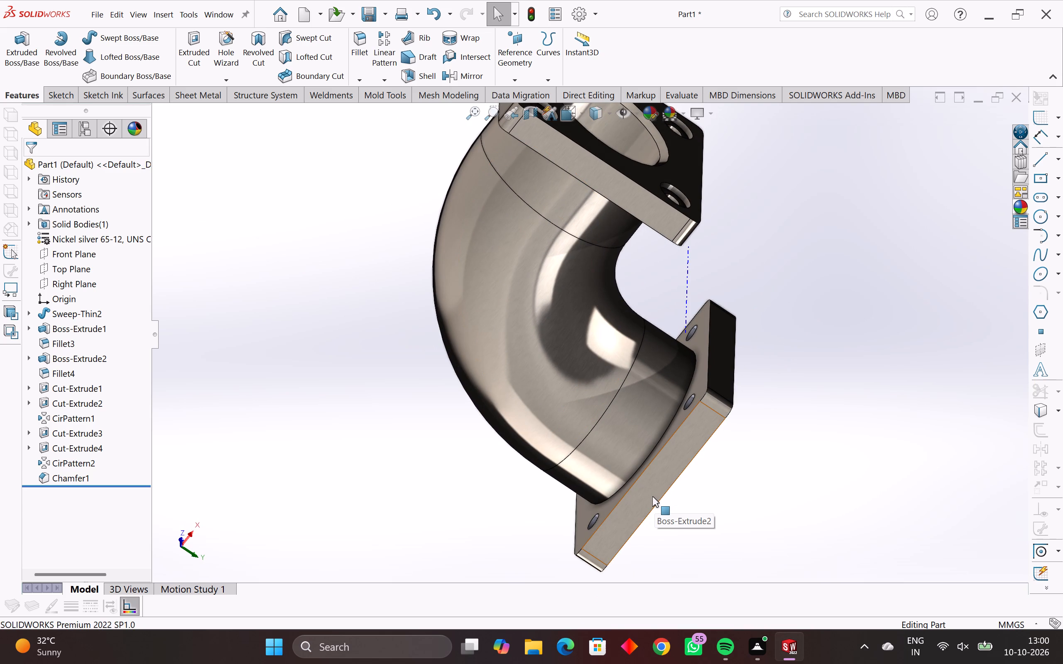
scroll(683, 400, "down", 2)
middle_click_drag(633, 213, 551, 532)
scroll(620, 269, "down", 1)
scroll(630, 146, "up", 1)
middle_click_drag(582, 337, 647, 216)
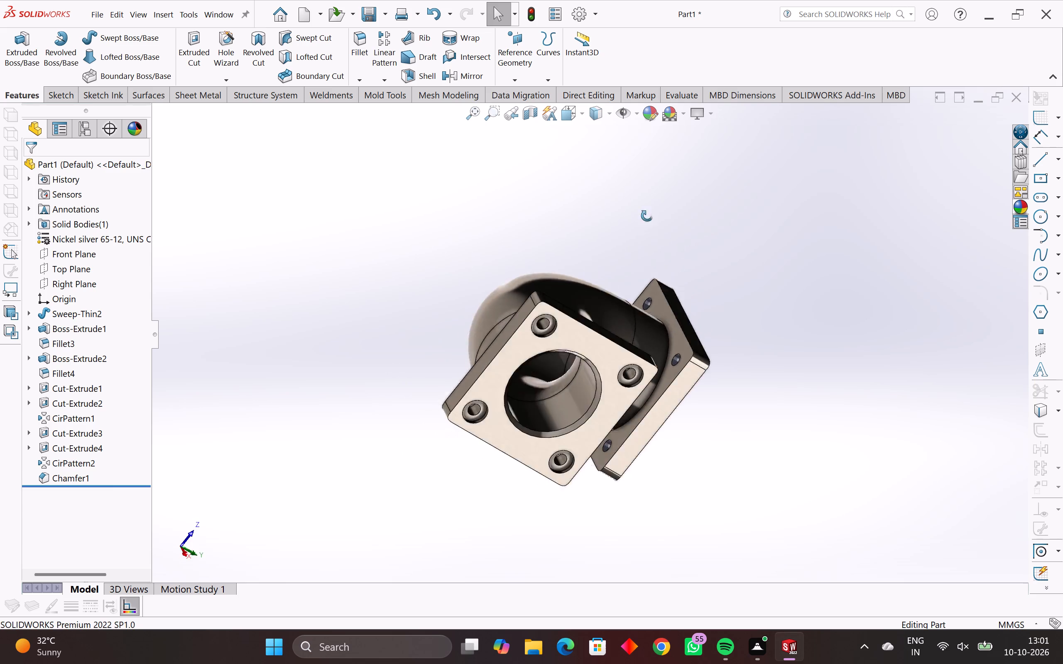
middle_click_drag(647, 216, 488, 144)
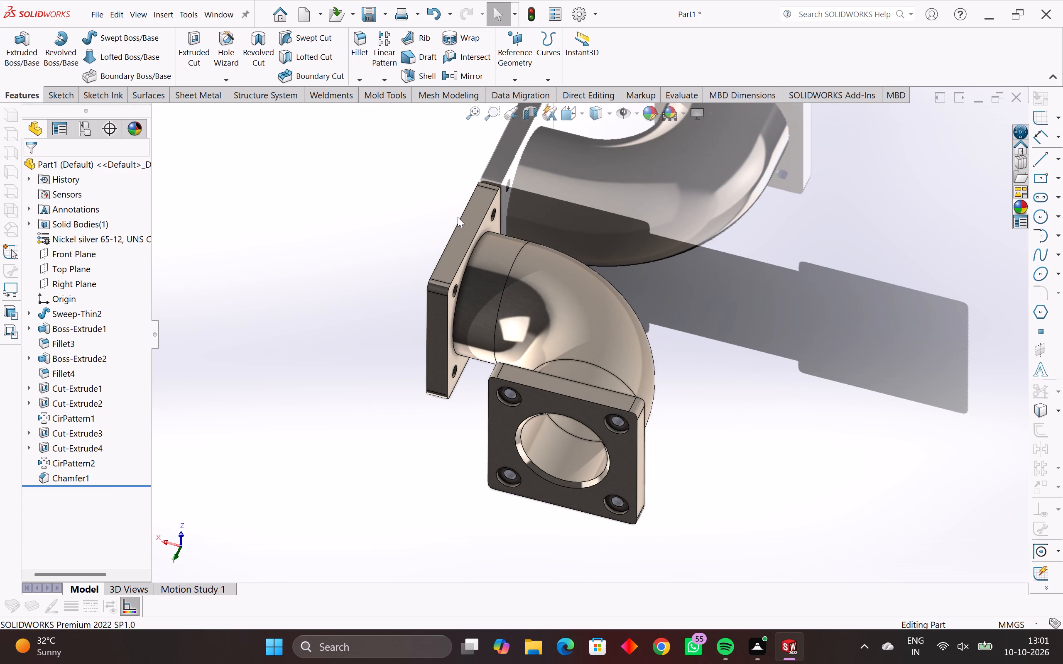
Examine the whole elbow again, checking both flange faces, their bore openings and the inner and outer pipe bend.
scroll(458, 217, "up", 1)
middle_click_drag(478, 213, 500, 198)
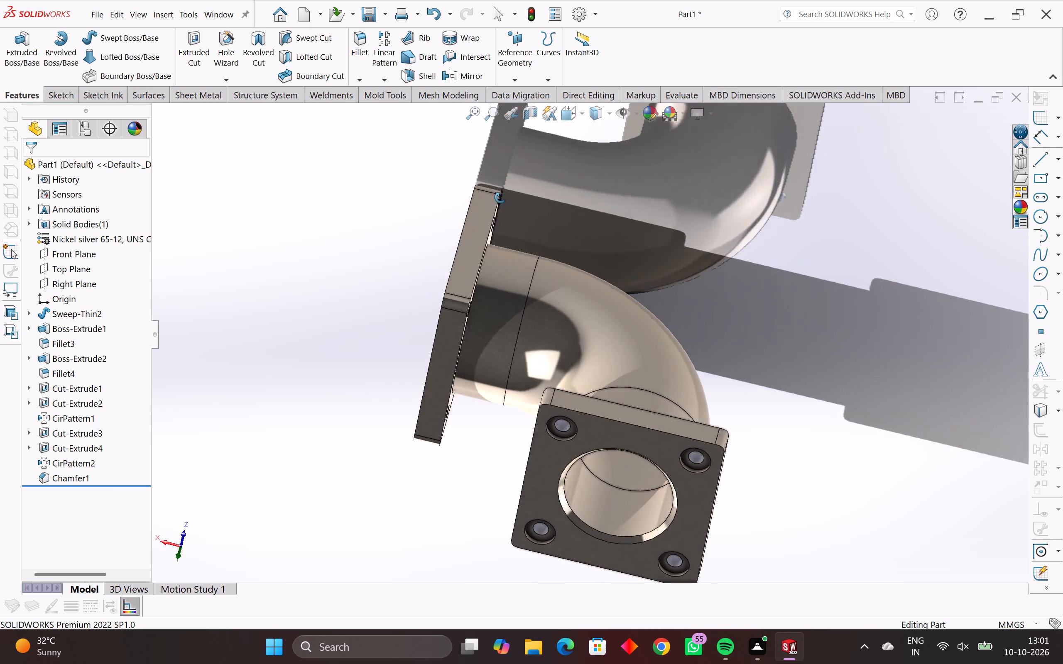
middle_click_drag(500, 198, 625, 296)
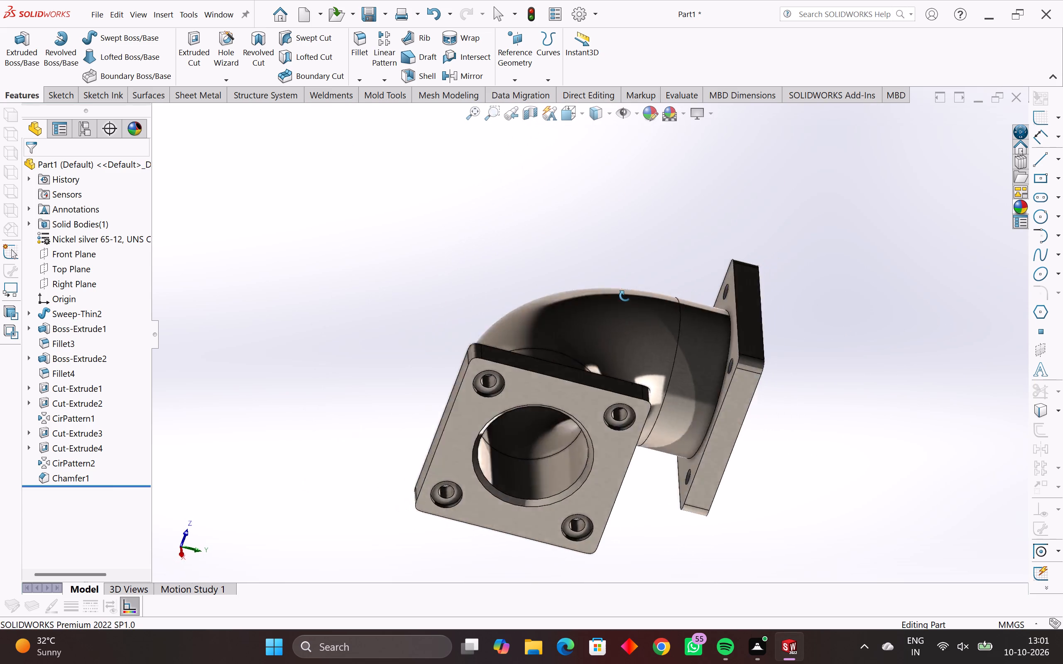
middle_click_drag(625, 296, 514, 89)
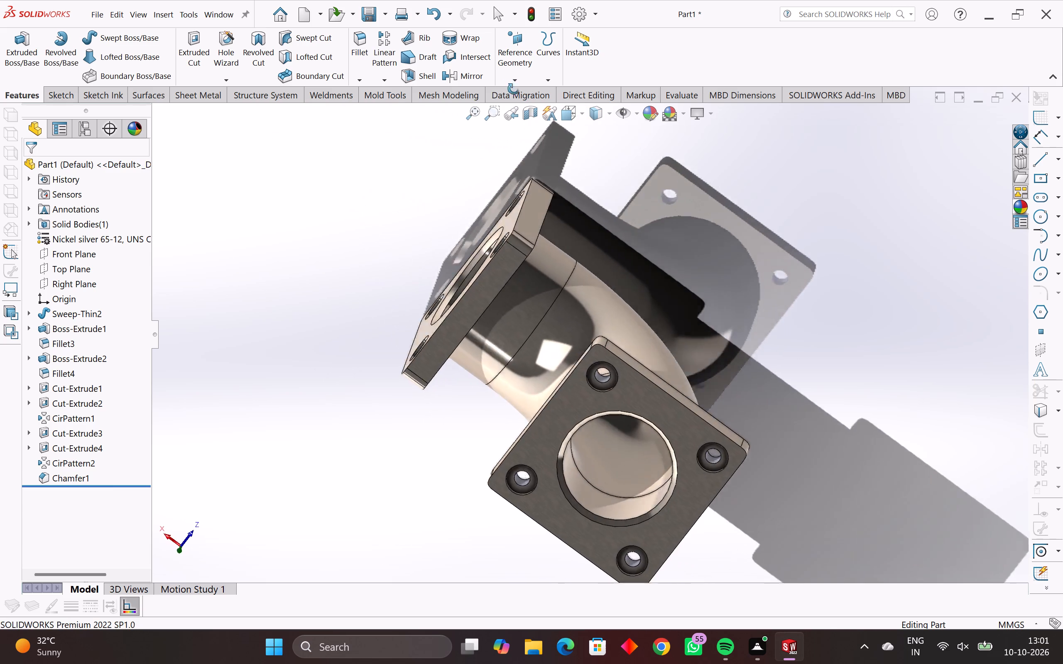
middle_click_drag(514, 89, 583, 25)
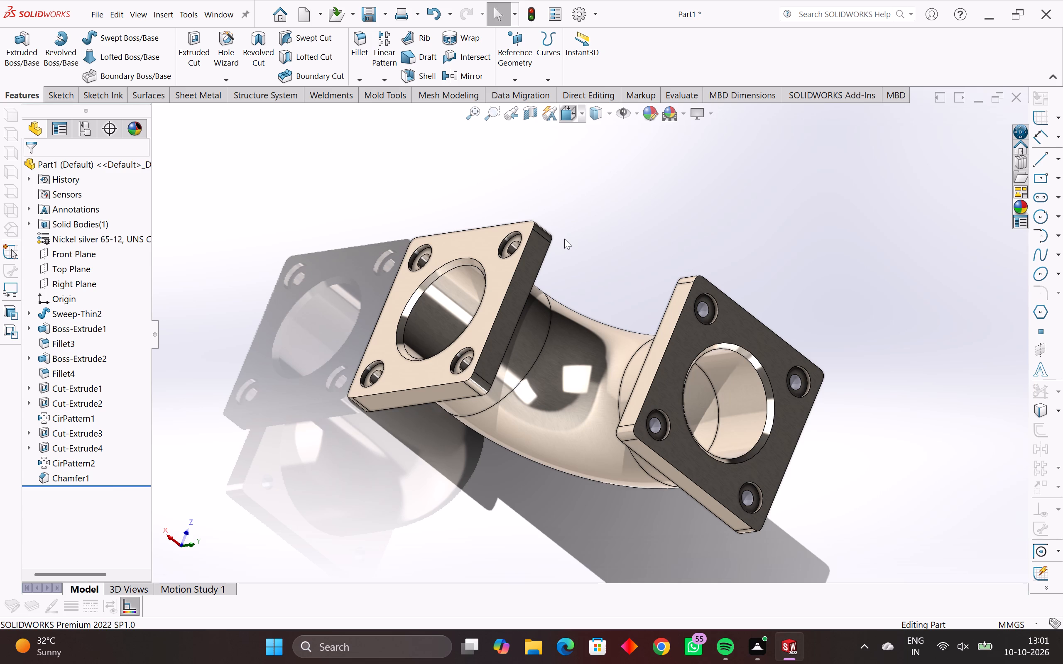
middle_click_drag(572, 226, 520, 261)
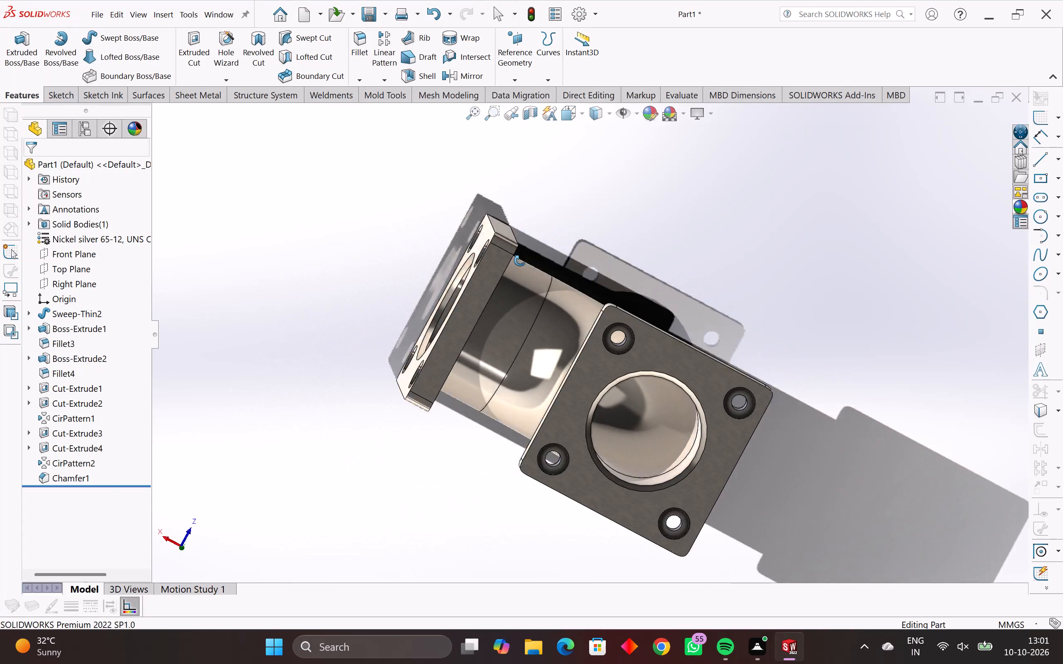
middle_click_drag(520, 261, 635, 163)
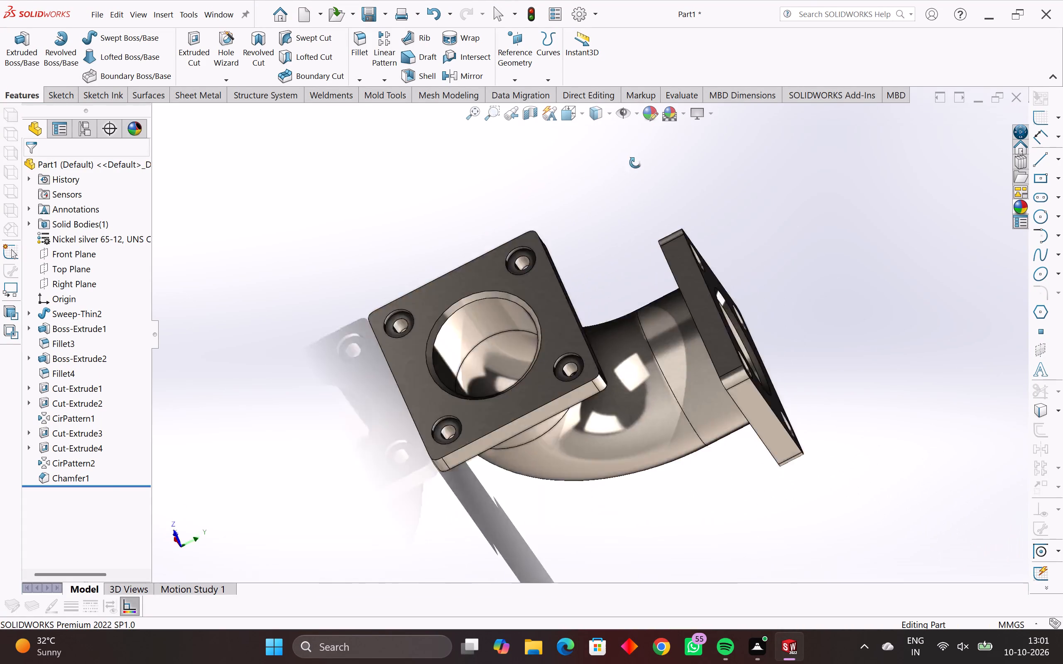
middle_click_drag(635, 163, 531, 114)
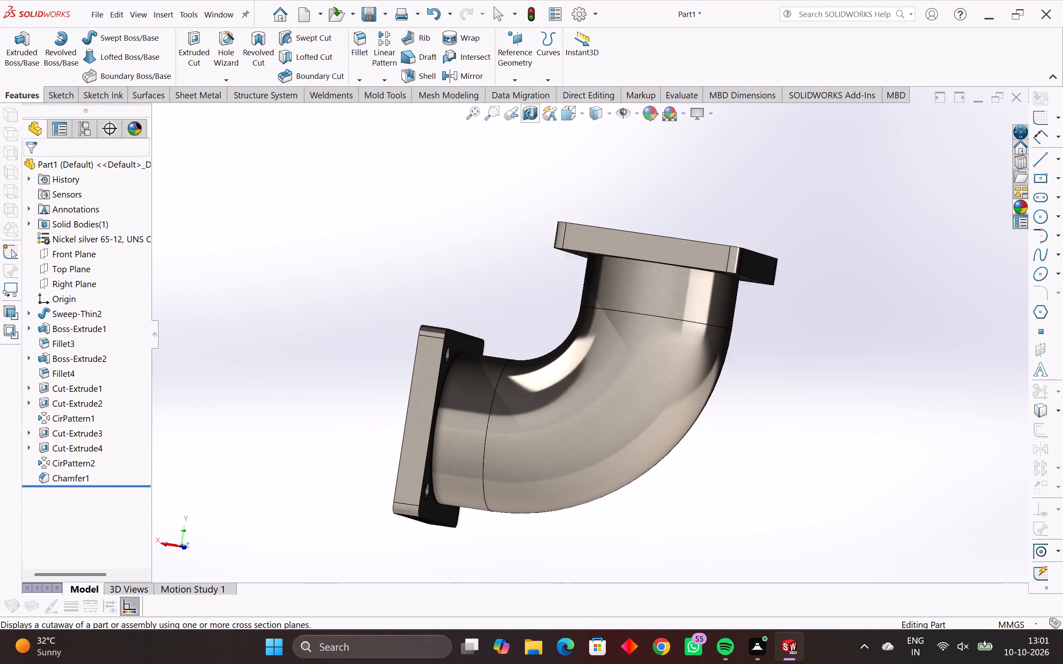
middle_click_drag(531, 114, 531, 114)
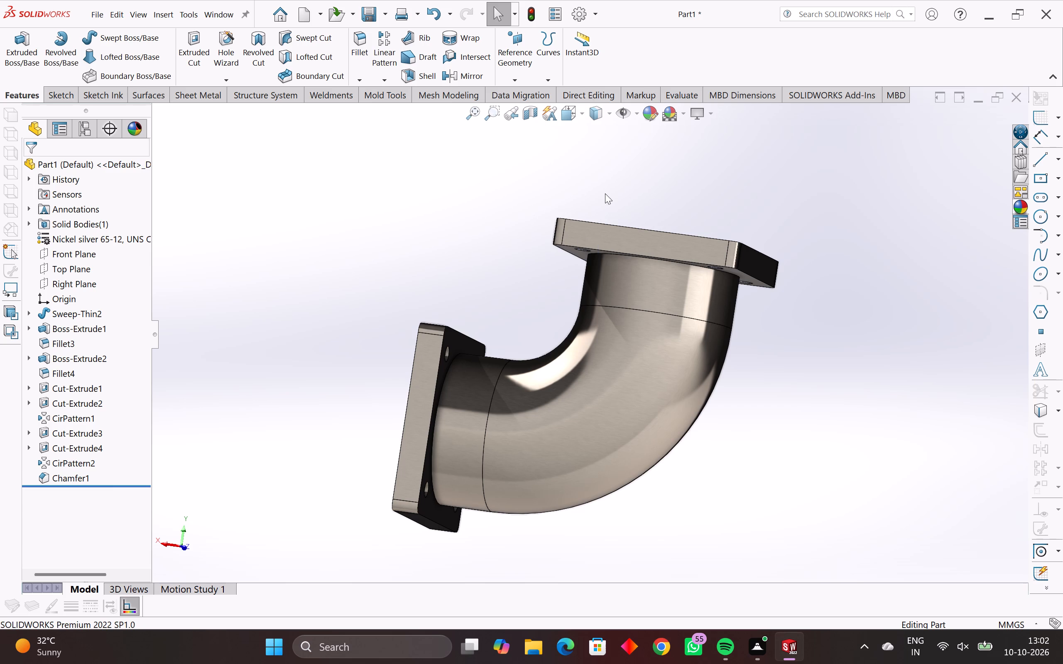
middle_click_drag(605, 193, 660, 468)
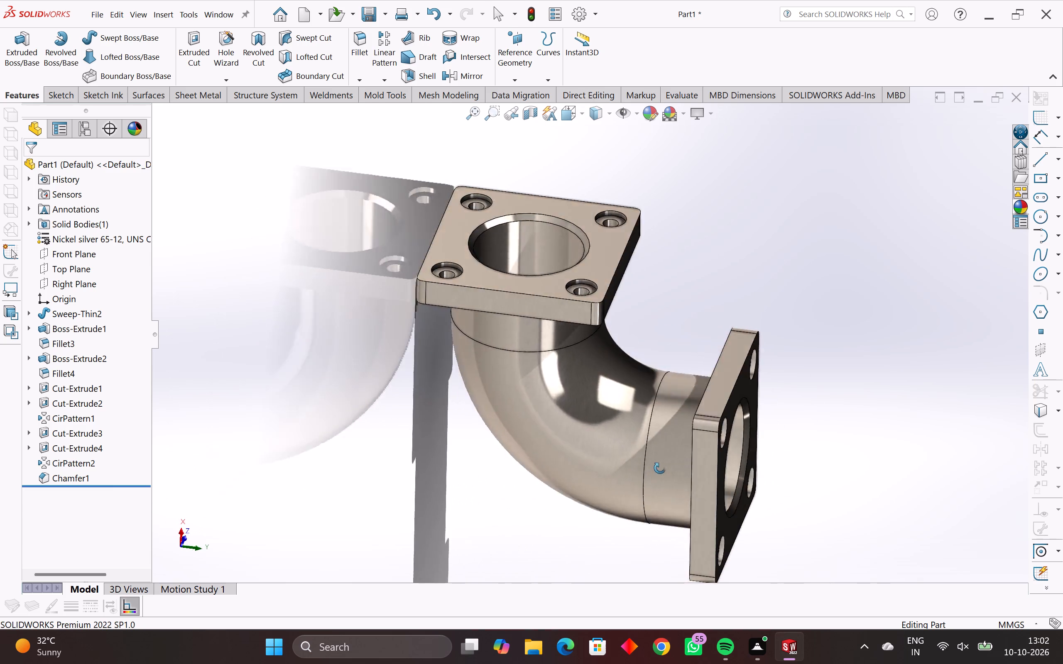
middle_click_drag(660, 468, 734, 569)
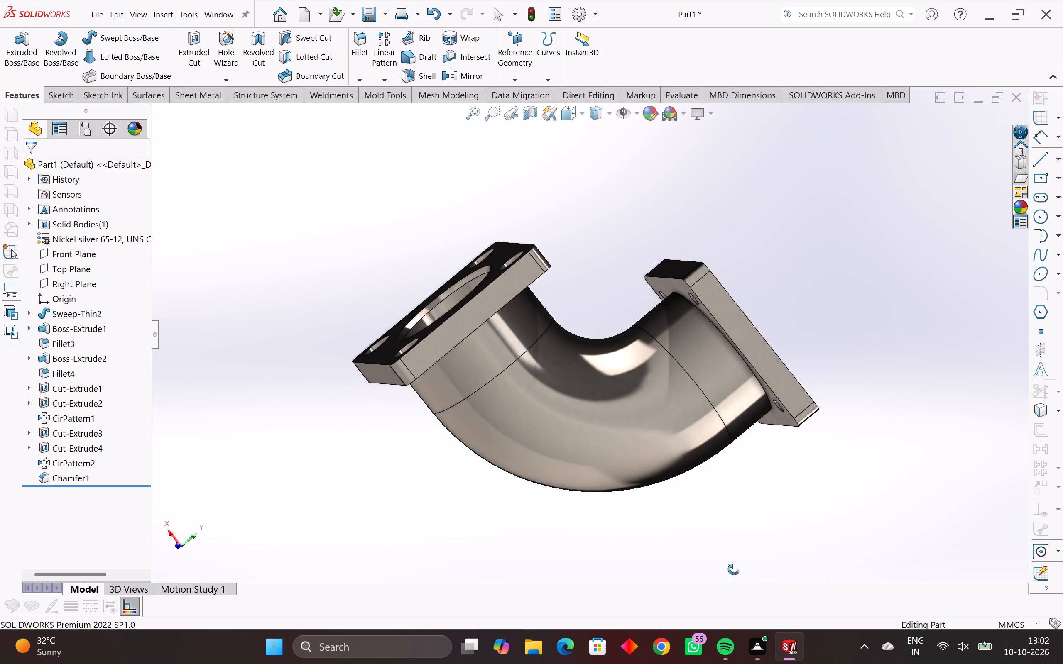
middle_click_drag(734, 569, 895, 663)
scroll(910, 663, "down", 1)
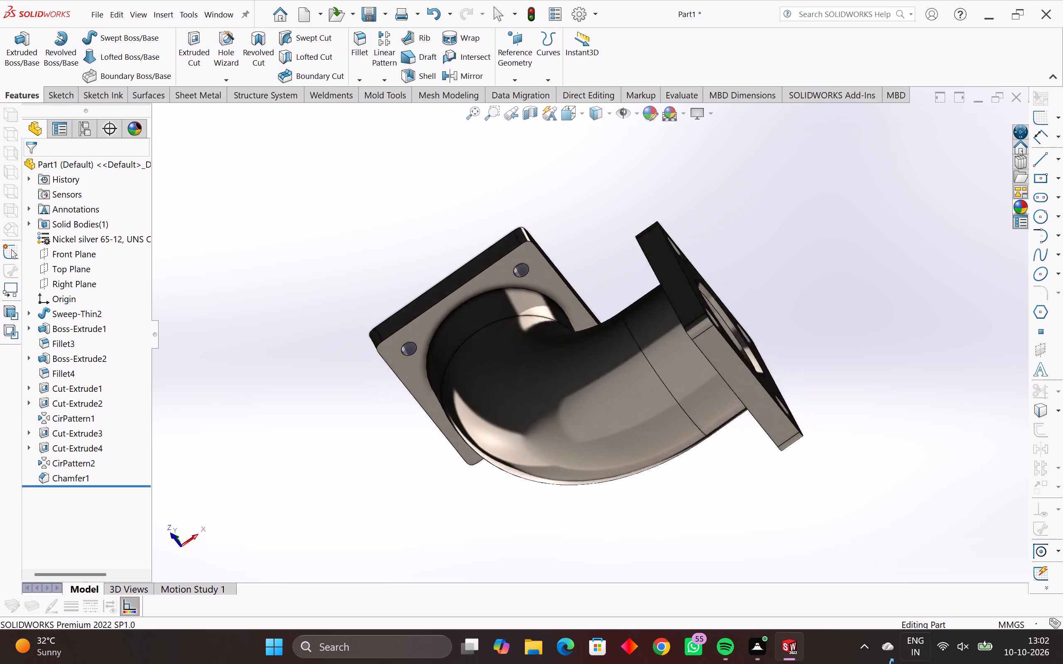
middle_click_drag(895, 663, 760, 663)
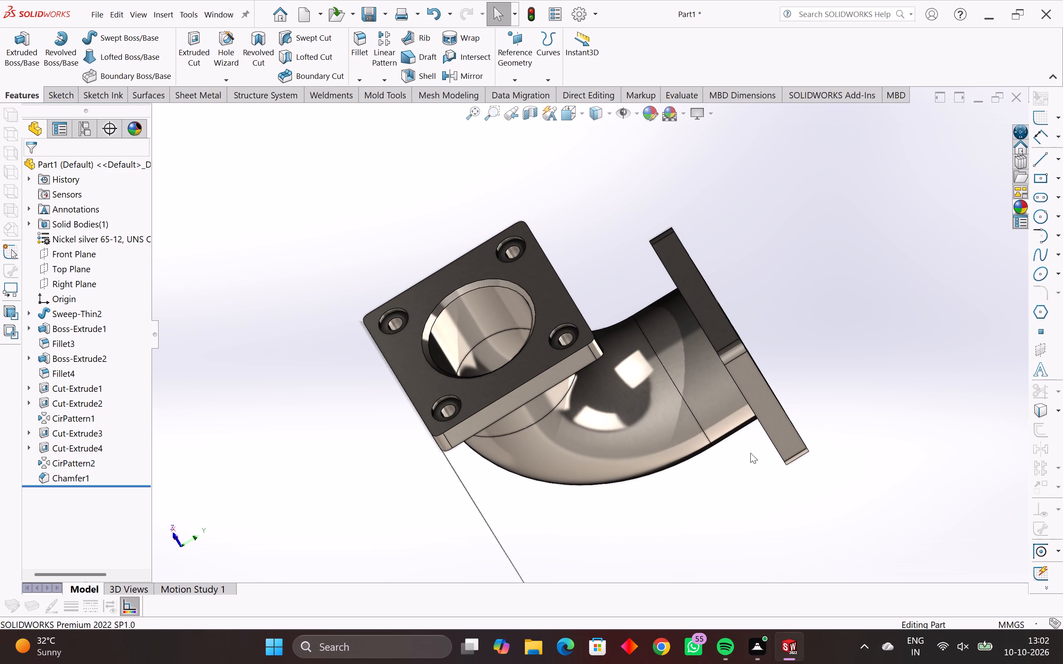
middle_click_drag(725, 322, 586, 322)
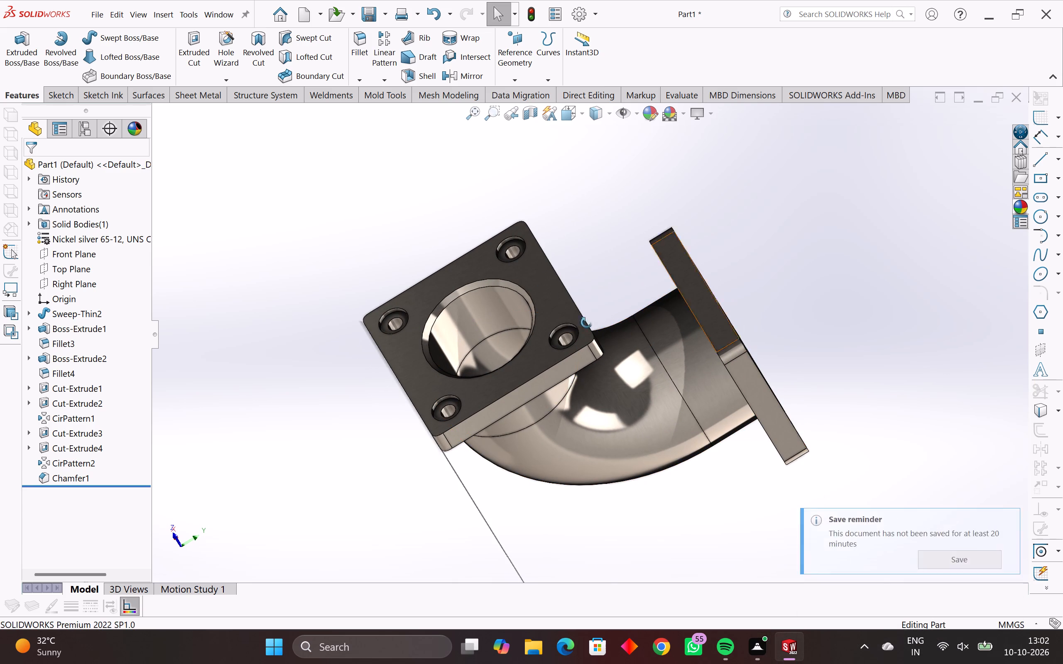
middle_click_drag(586, 322, 651, 558)
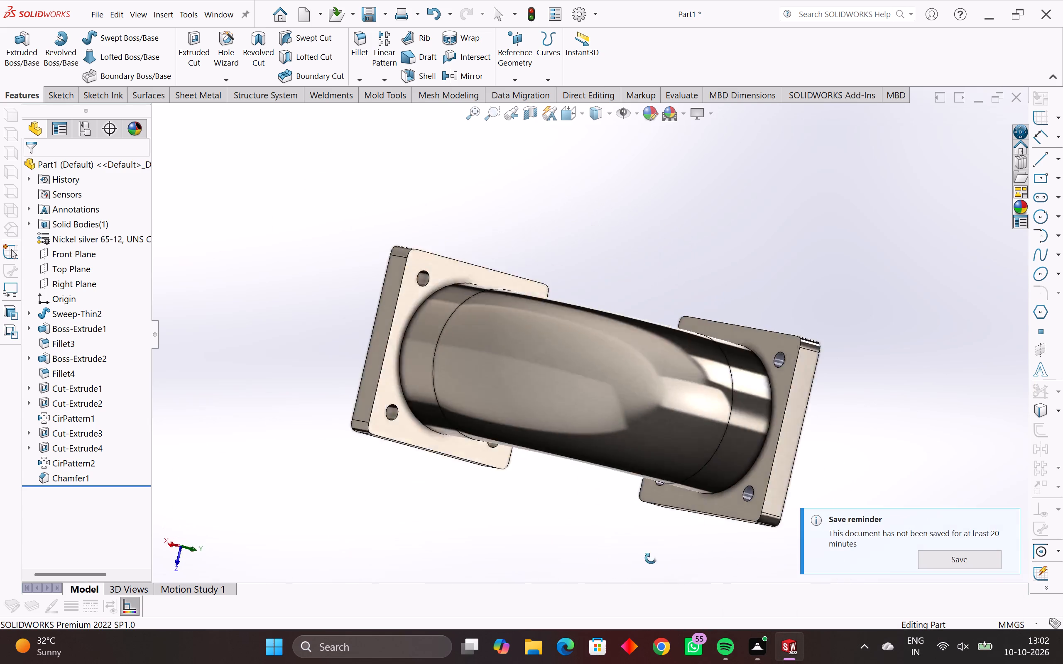
middle_click_drag(651, 558, 552, 195)
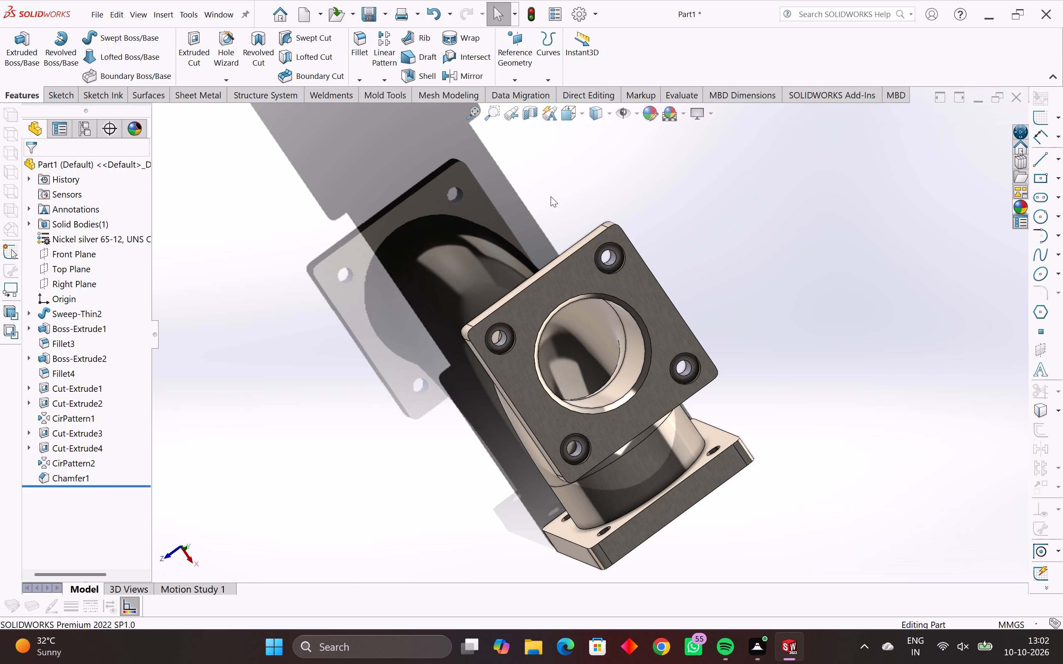
Examine the elbow's two flange faces, stepped corner holes and curved pipe body from several angles.
middle_click_drag(556, 176, 568, 168)
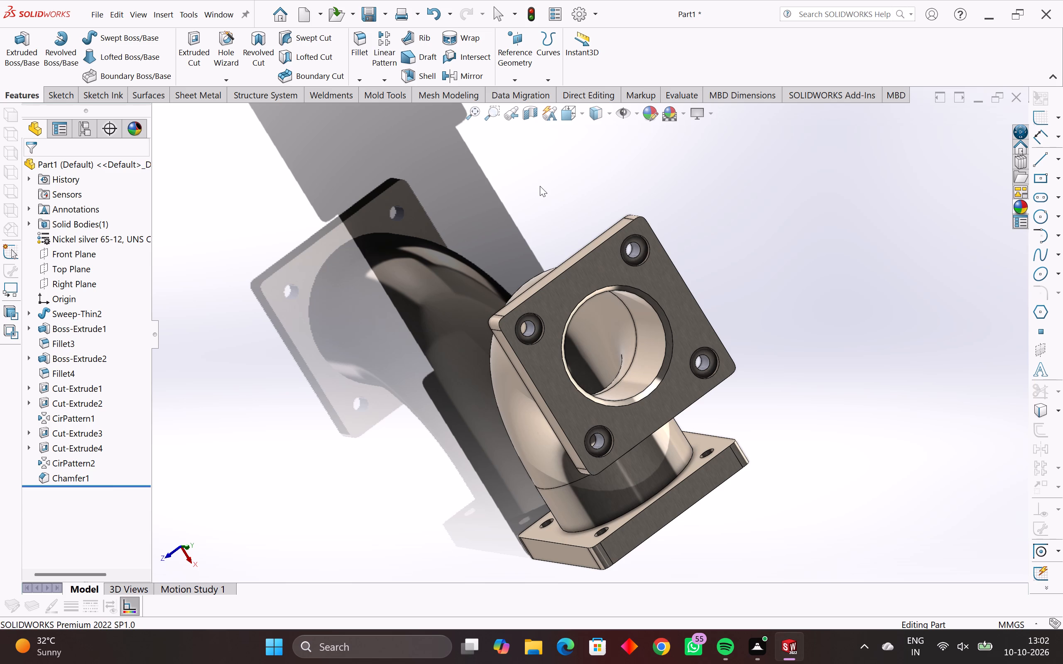
middle_click_drag(557, 183, 443, 245)
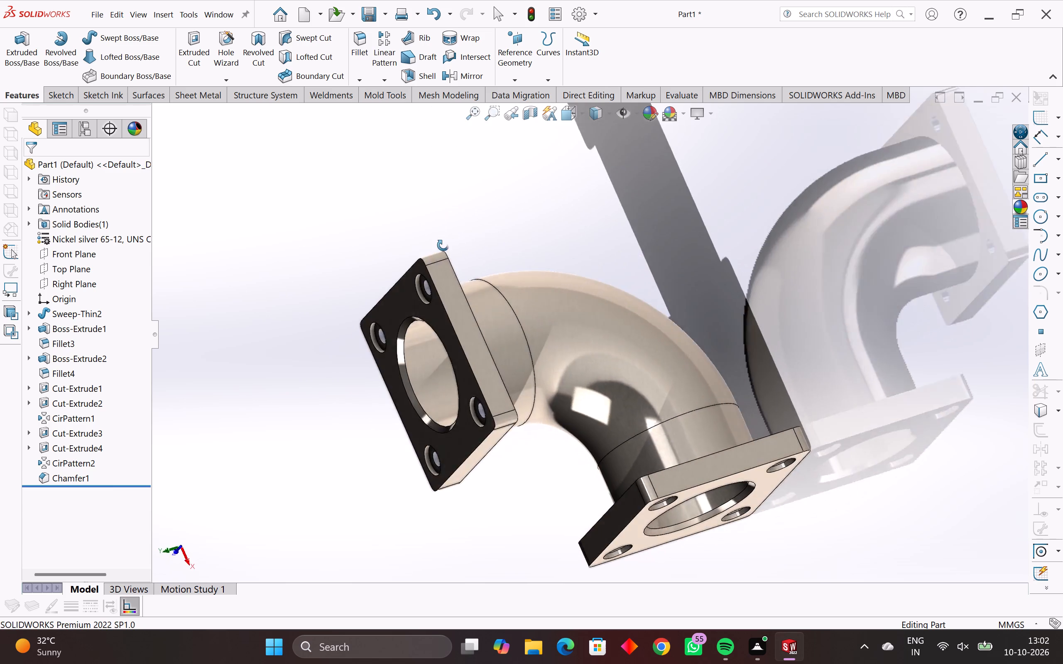
middle_click_drag(443, 245, 343, 54)
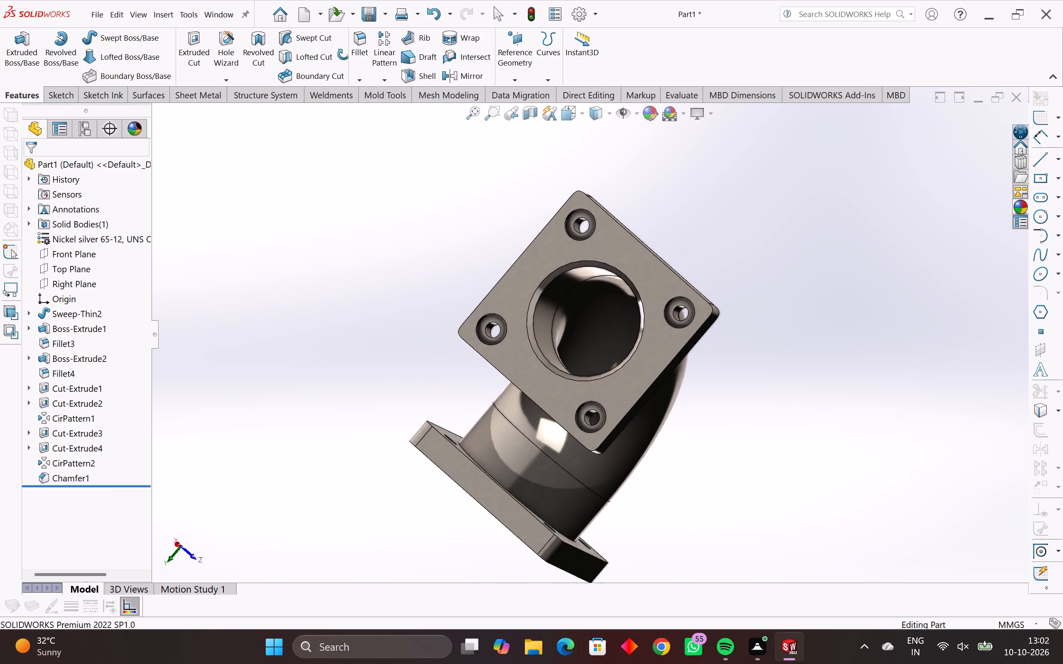
middle_click_drag(343, 54, 437, 44)
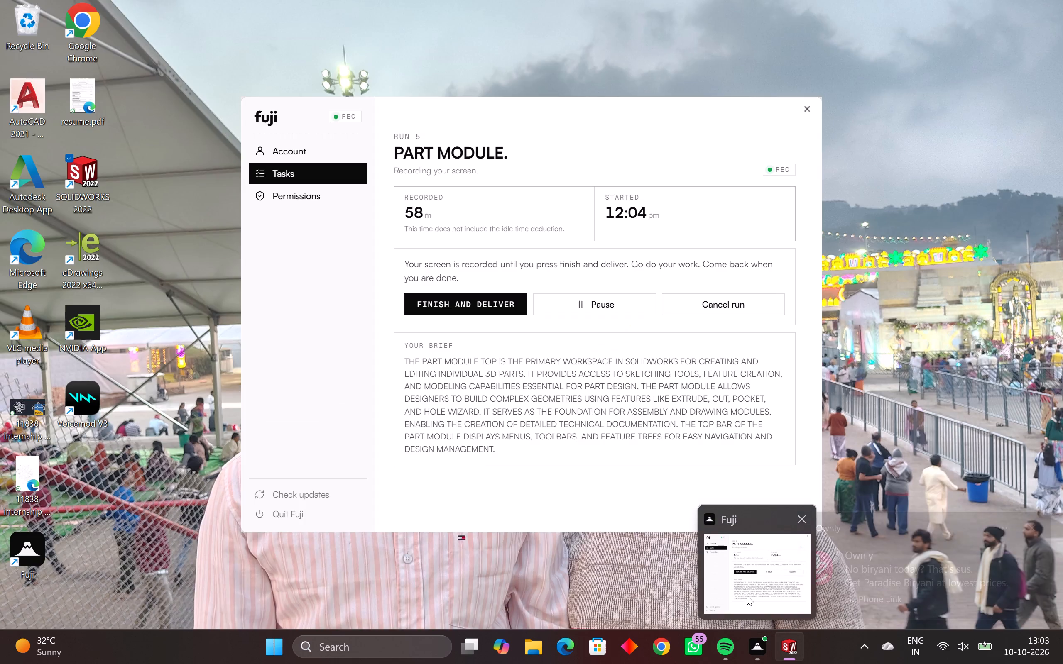
middle_click_drag(621, 294, 639, 233)
scroll(655, 233, "down", 2)
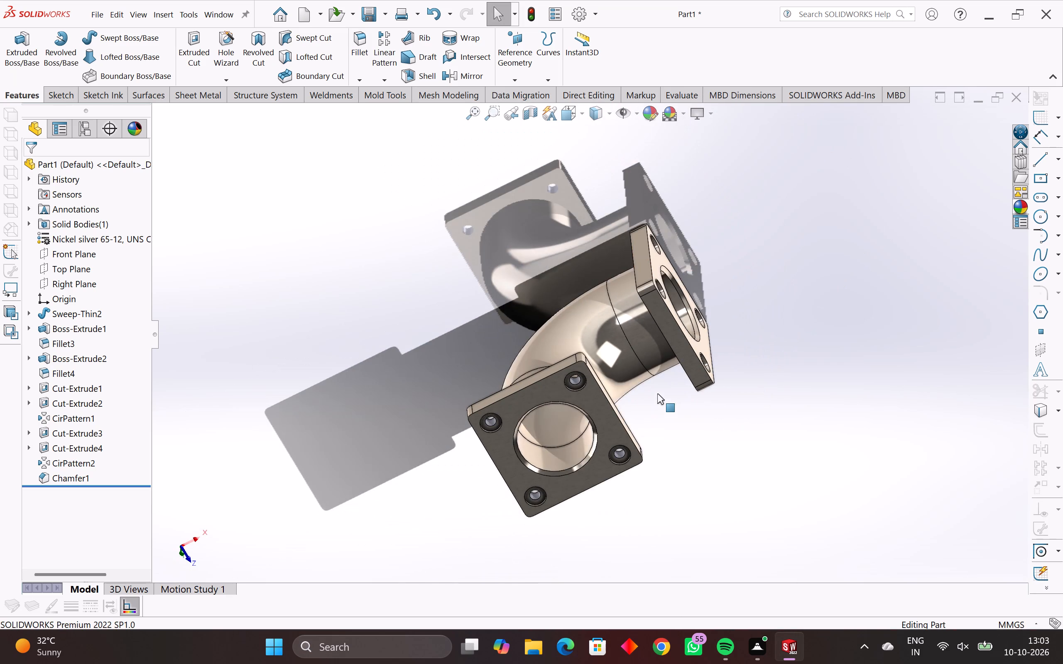
middle_click_drag(651, 401, 616, 354)
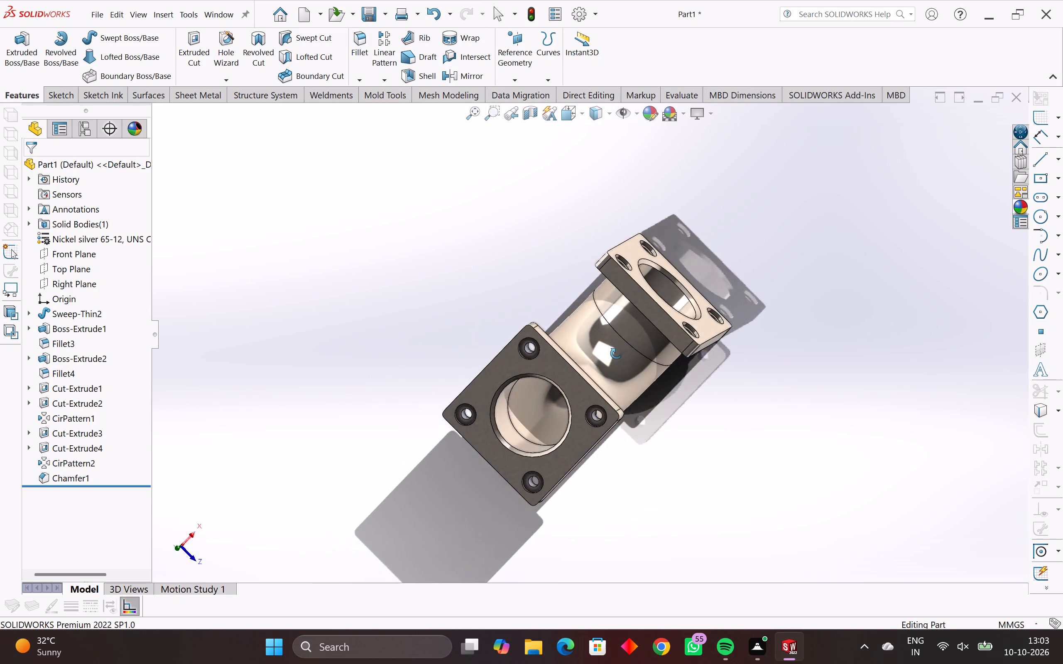
middle_click_drag(616, 354, 666, 321)
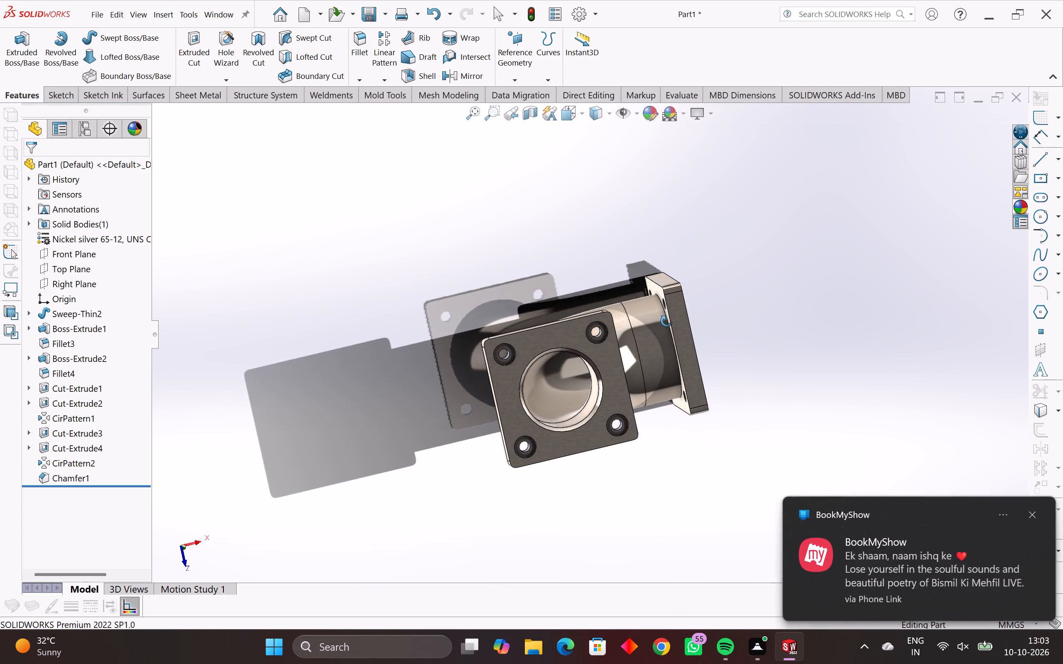
middle_click_drag(666, 321, 566, 249)
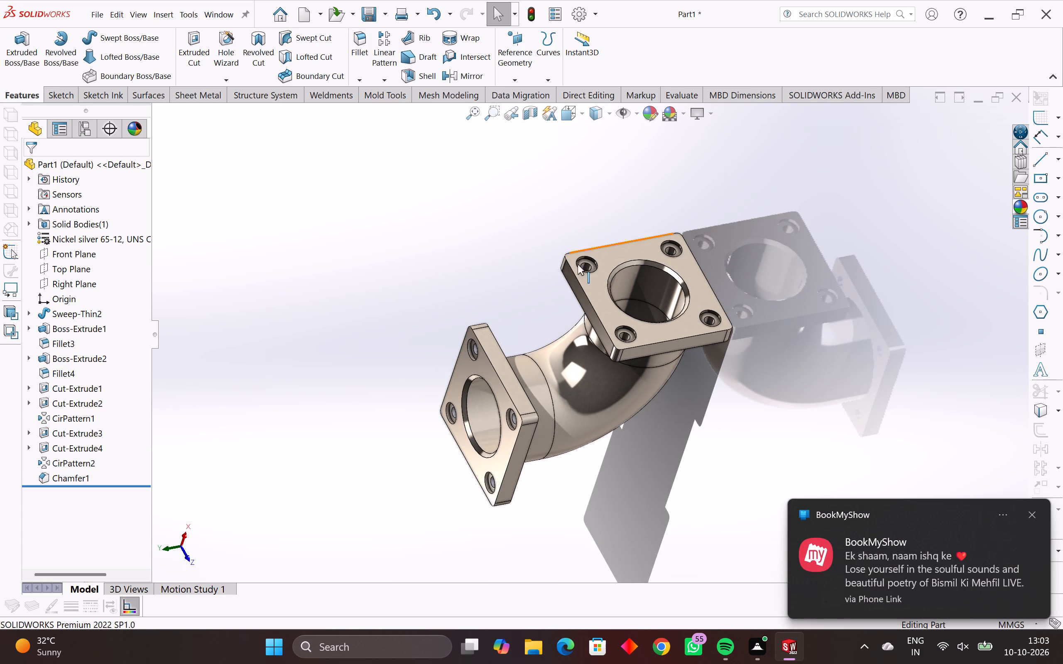
Examine the whole elbow's overall shape from further away, comparing both flanges, their bore openings and the pipe bend.
scroll(596, 322, "down", 1)
middle_click_drag(607, 418, 608, 339)
scroll(621, 378, "down", 1)
middle_click_drag(621, 386, 661, 422)
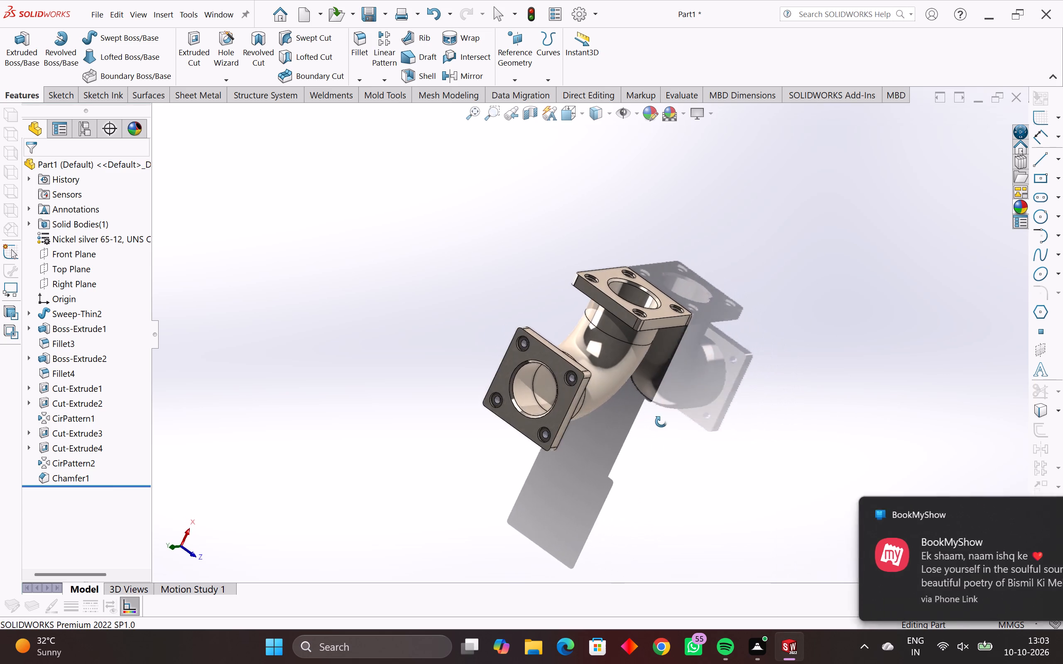
middle_click_drag(661, 422, 671, 428)
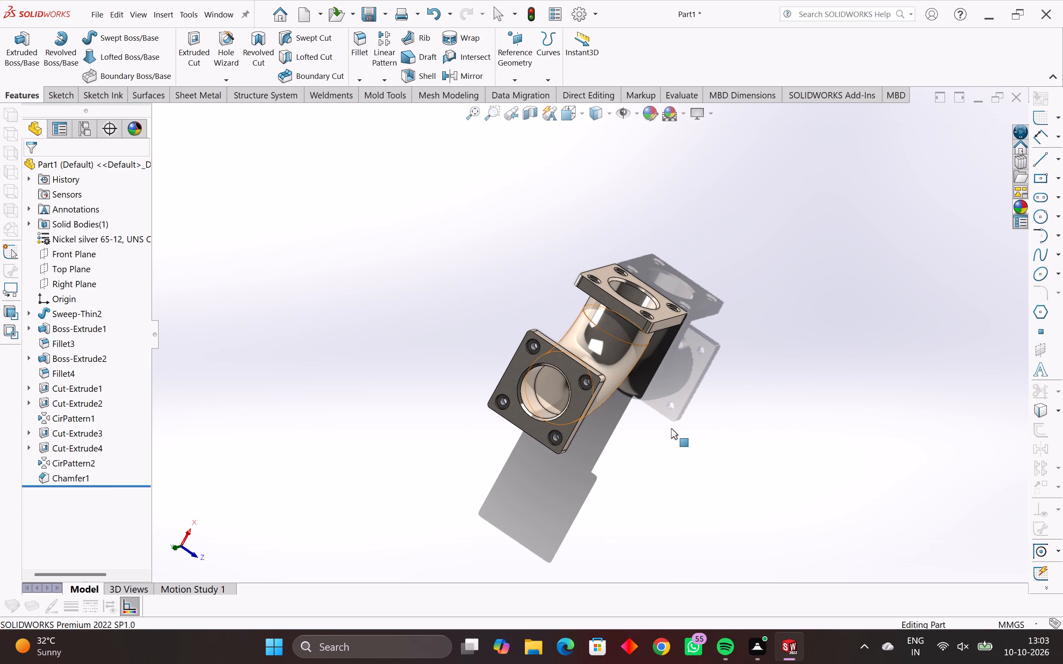
middle_click_drag(671, 428, 634, 383)
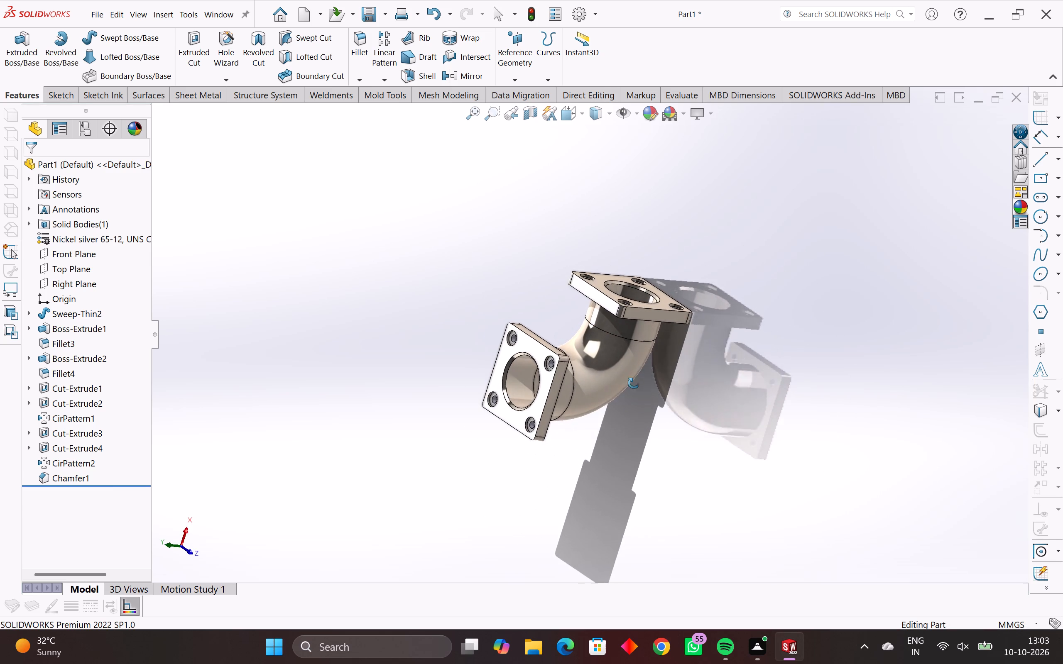
middle_click_drag(634, 383, 664, 444)
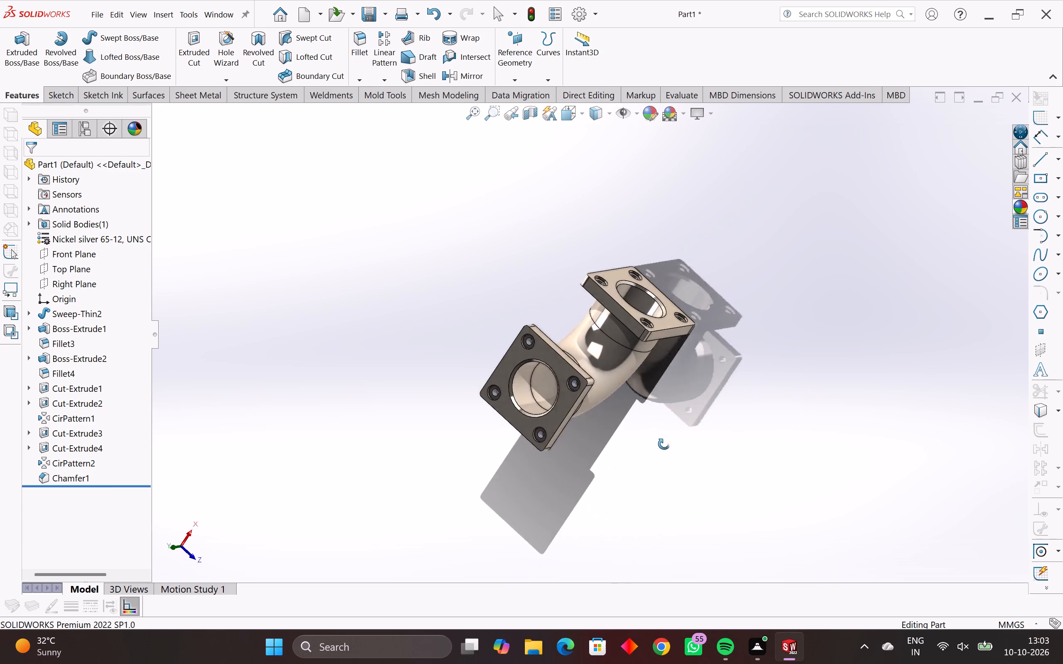
middle_click_drag(664, 444, 764, 428)
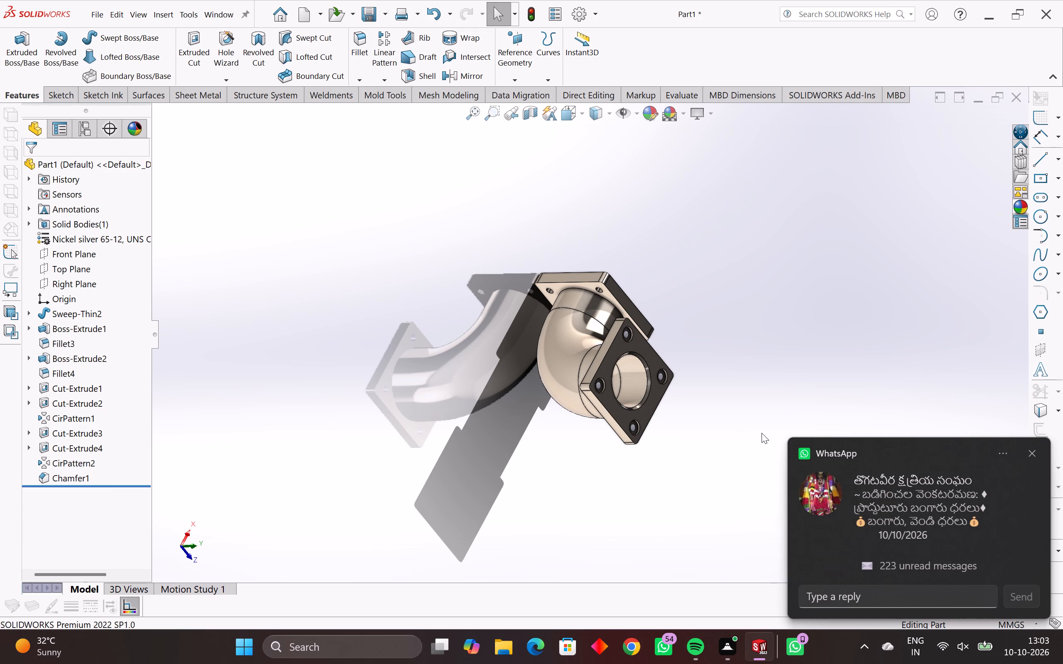
middle_click_drag(683, 408, 618, 442)
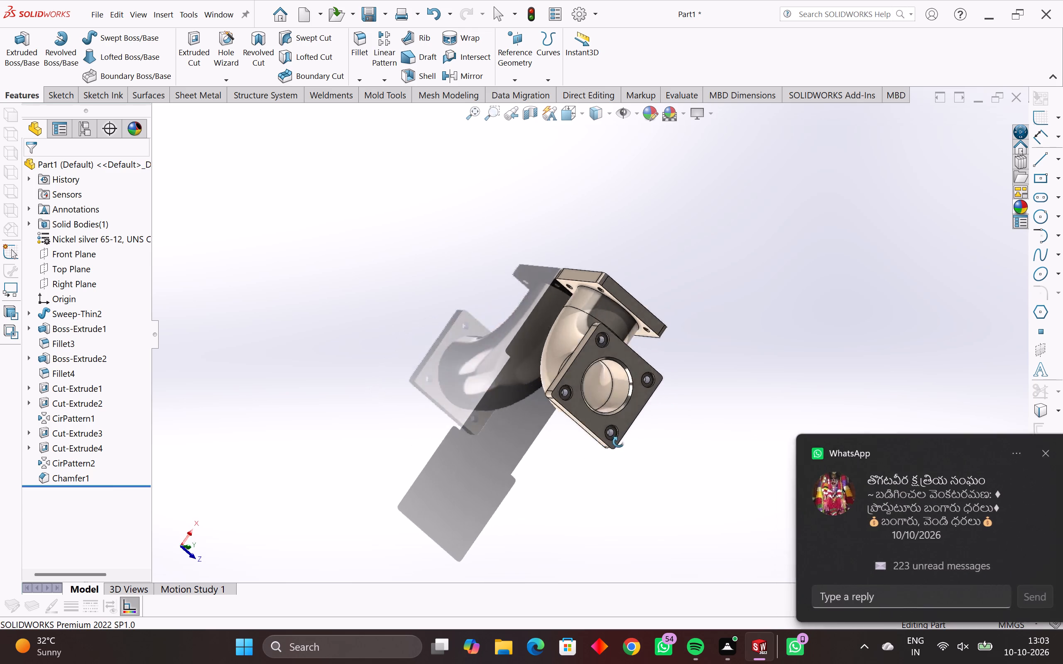
middle_click_drag(618, 442, 494, 495)
middle_click_drag(457, 405, 665, 269)
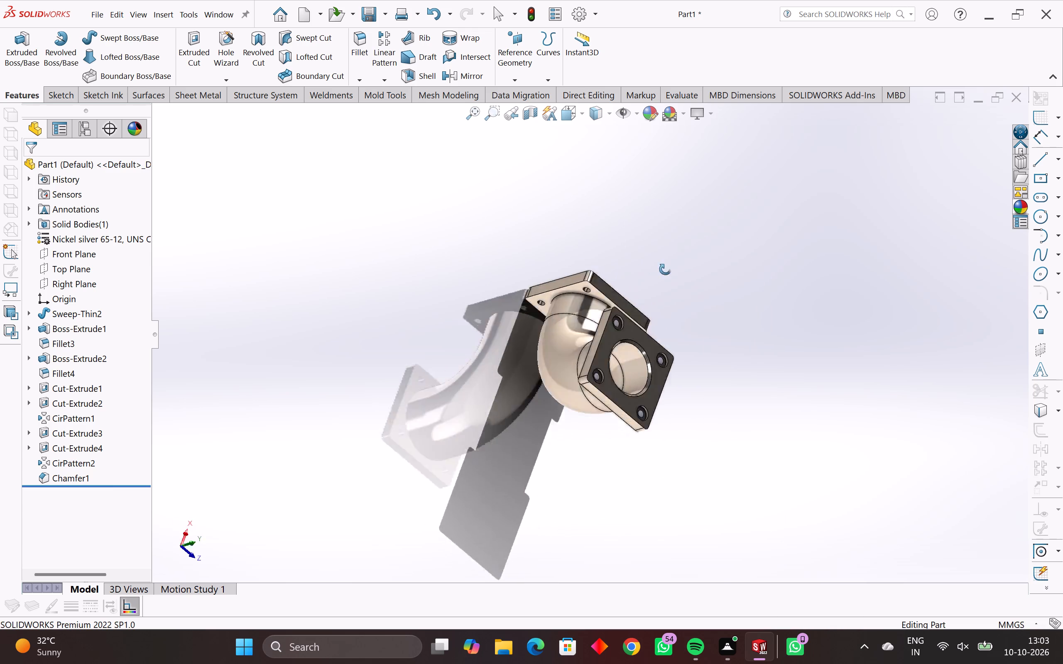
middle_click_drag(665, 269, 594, 257)
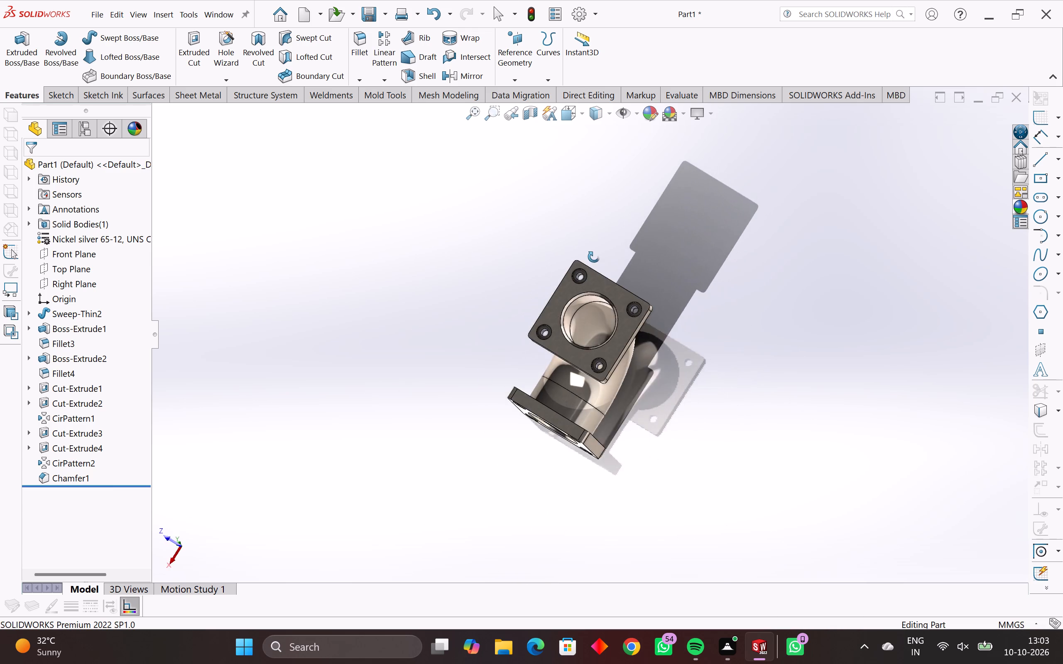
middle_click_drag(594, 257, 409, 370)
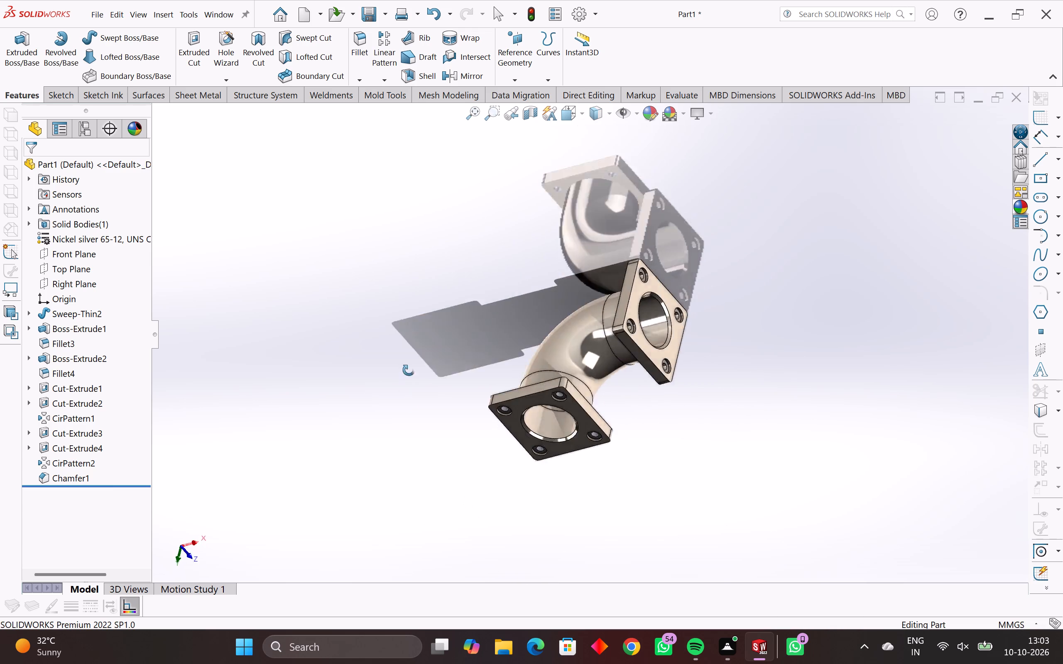
middle_click_drag(409, 370, 440, 253)
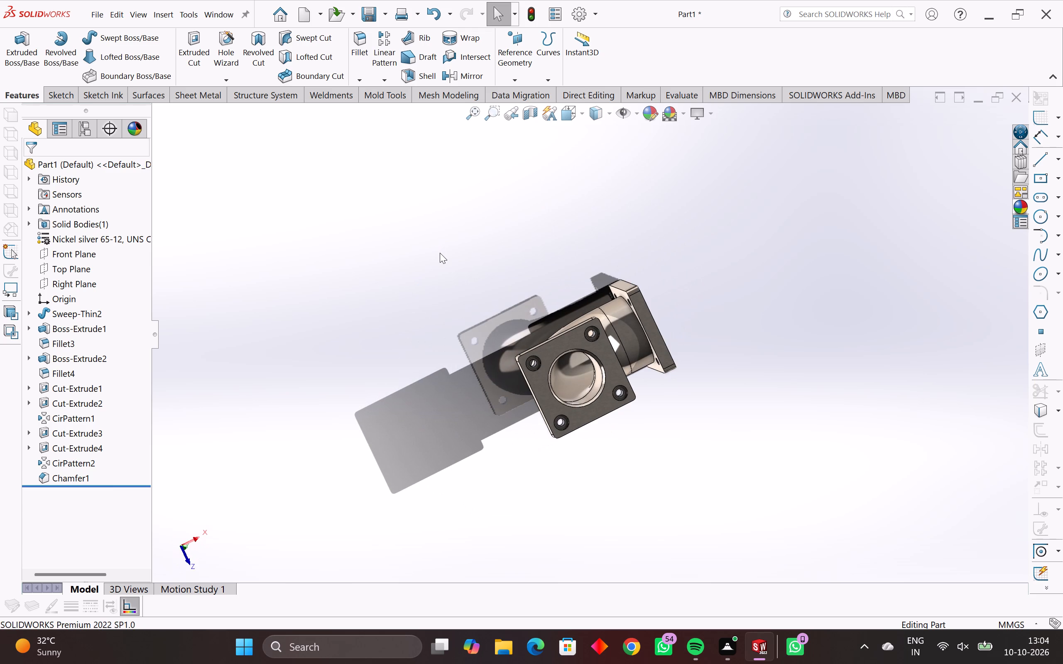
Examine the chamfered bore openings, stepped corner holes and pipe-to-flange joints of both flanges up close.
scroll(647, 306, "up", 4)
scroll(521, 482, "up", 2)
middle_click_drag(521, 482, 566, 461)
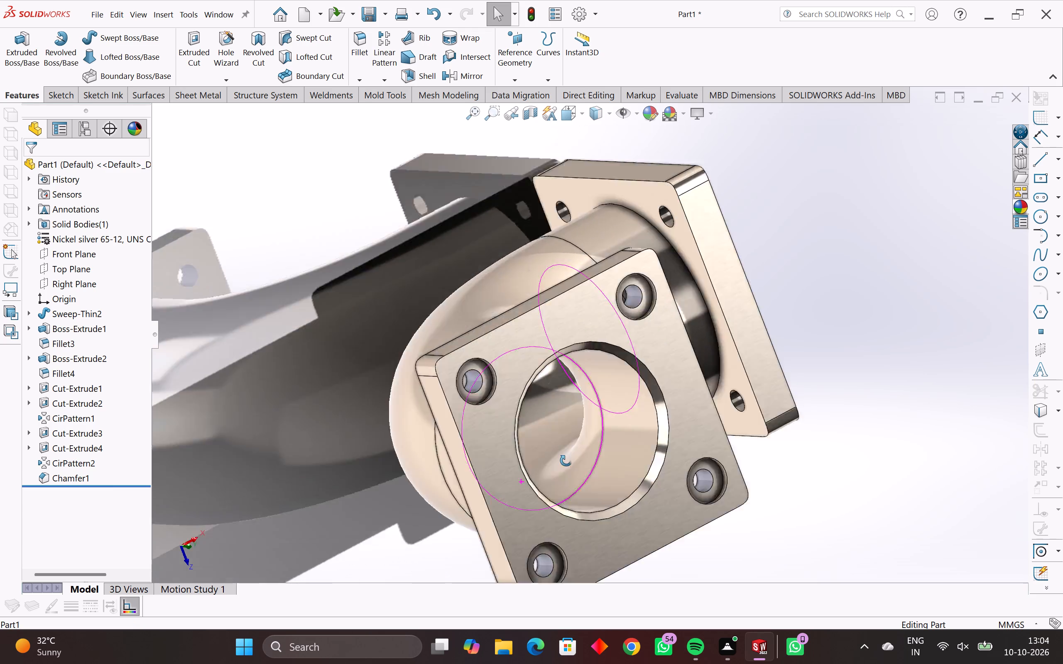
middle_click_drag(566, 461, 578, 447)
scroll(643, 425, "down", 1)
middle_click_drag(581, 416, 432, 349)
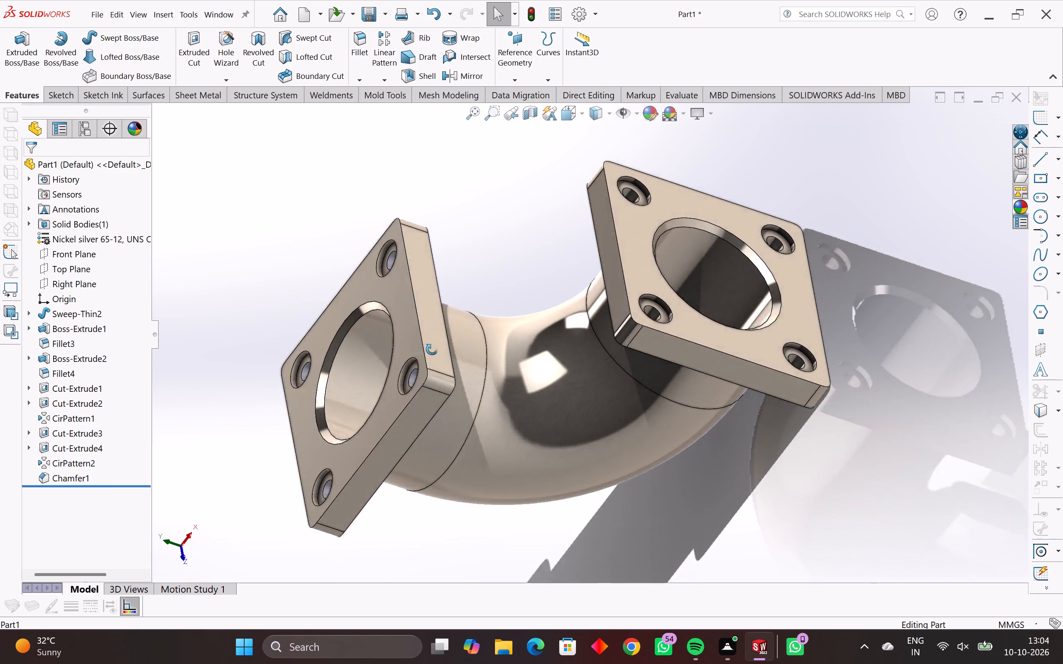
middle_click_drag(432, 349, 583, 537)
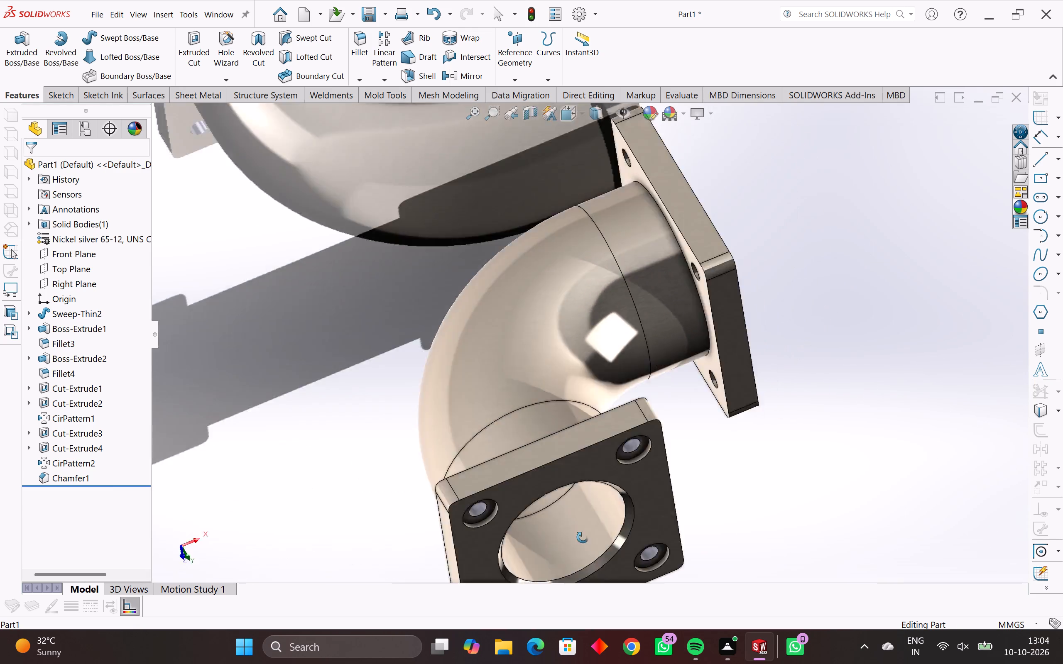
middle_click_drag(583, 537, 742, 140)
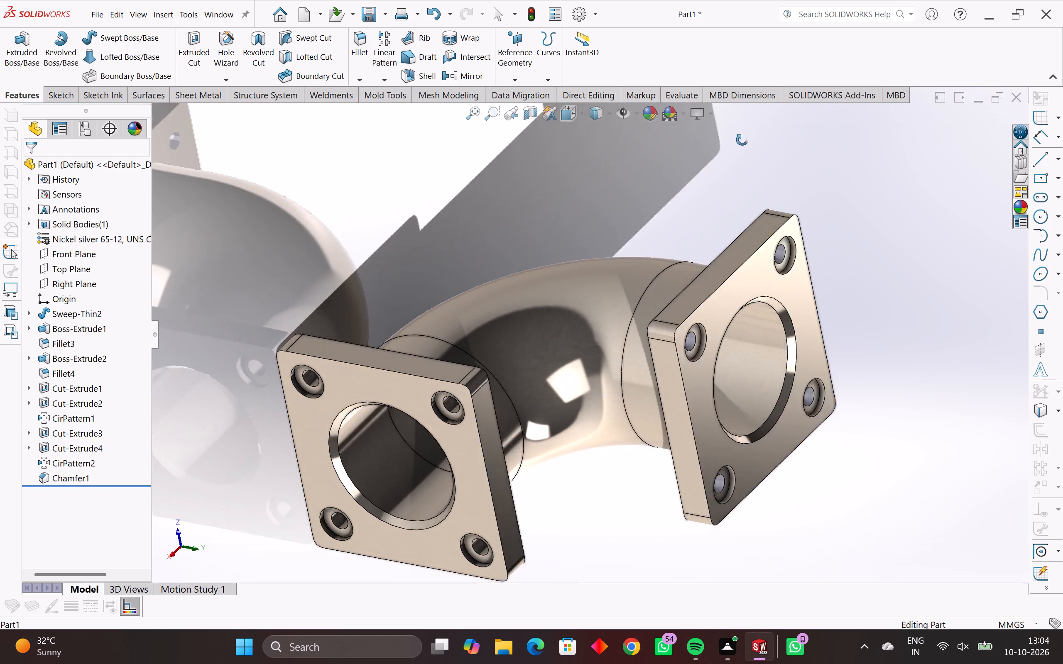
middle_click_drag(742, 140, 717, 77)
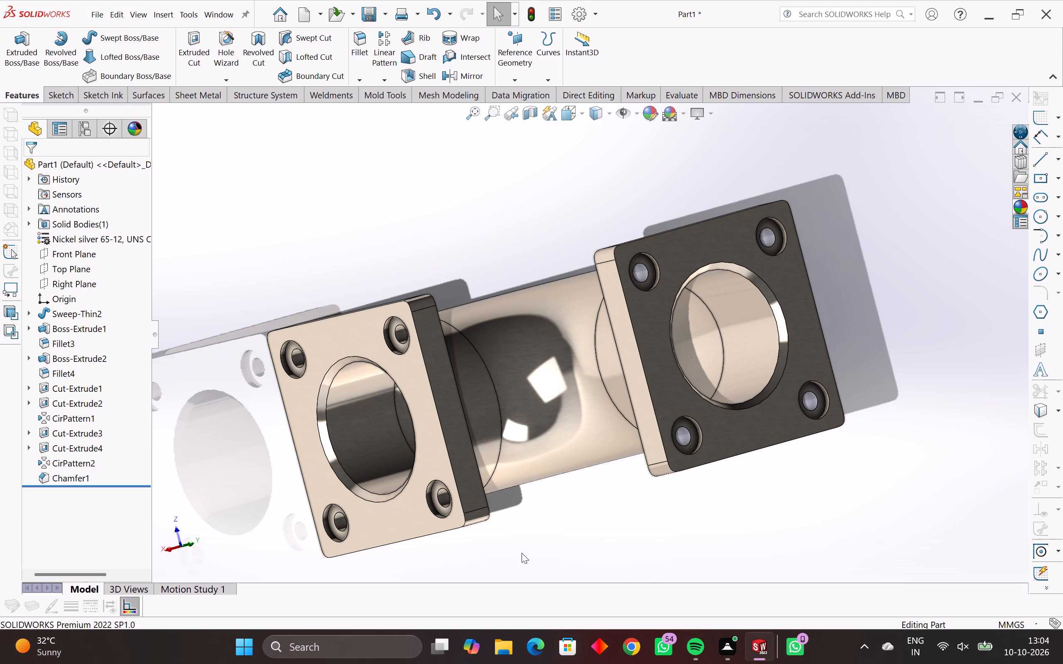
middle_click_drag(410, 467, 515, 292)
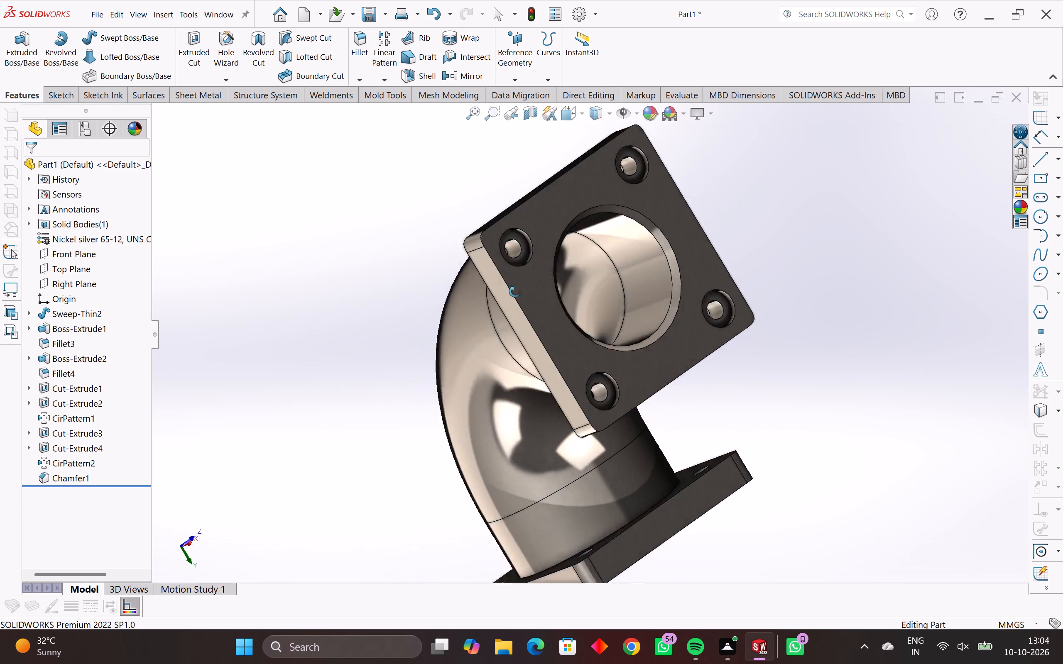
middle_click_drag(515, 292, 458, 621)
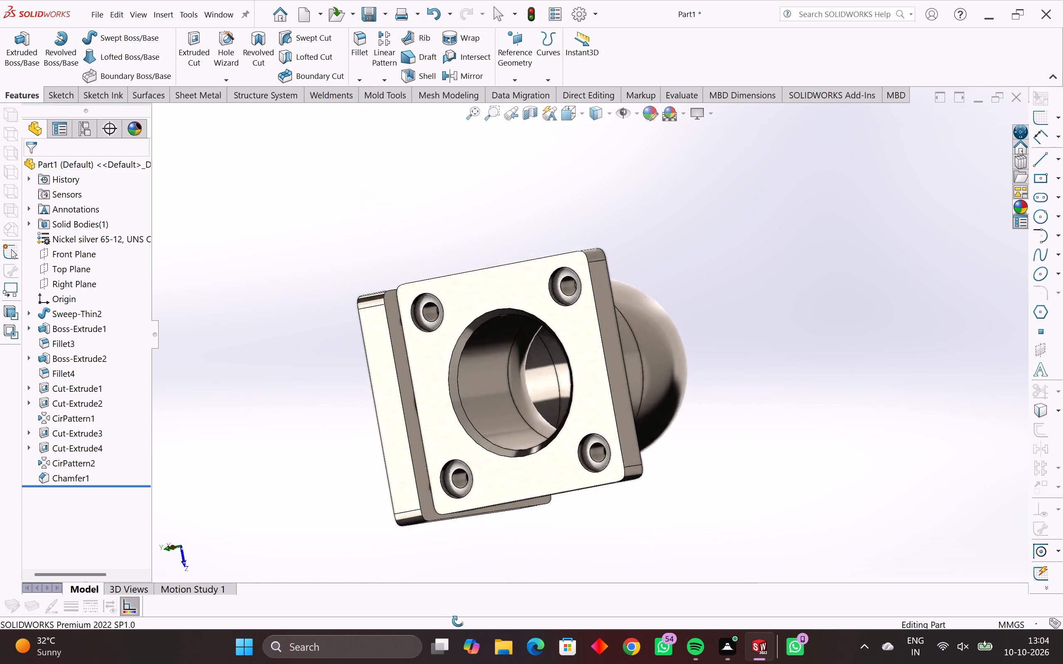
middle_click_drag(458, 621, 580, 575)
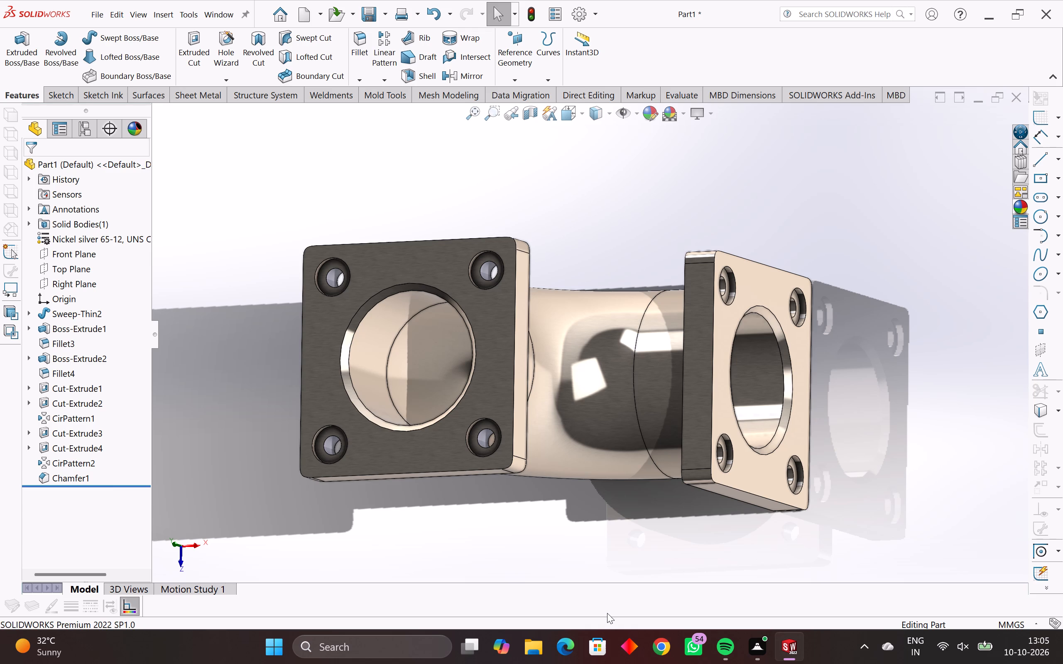
Examine the elbow once more, checking the flange thickness, bore interiors and outer pipe bend.
middle_click_drag(623, 586, 688, 445)
middle_click_drag(688, 445, 703, 442)
middle_click_drag(674, 457, 702, 532)
middle_click_drag(710, 510, 711, 508)
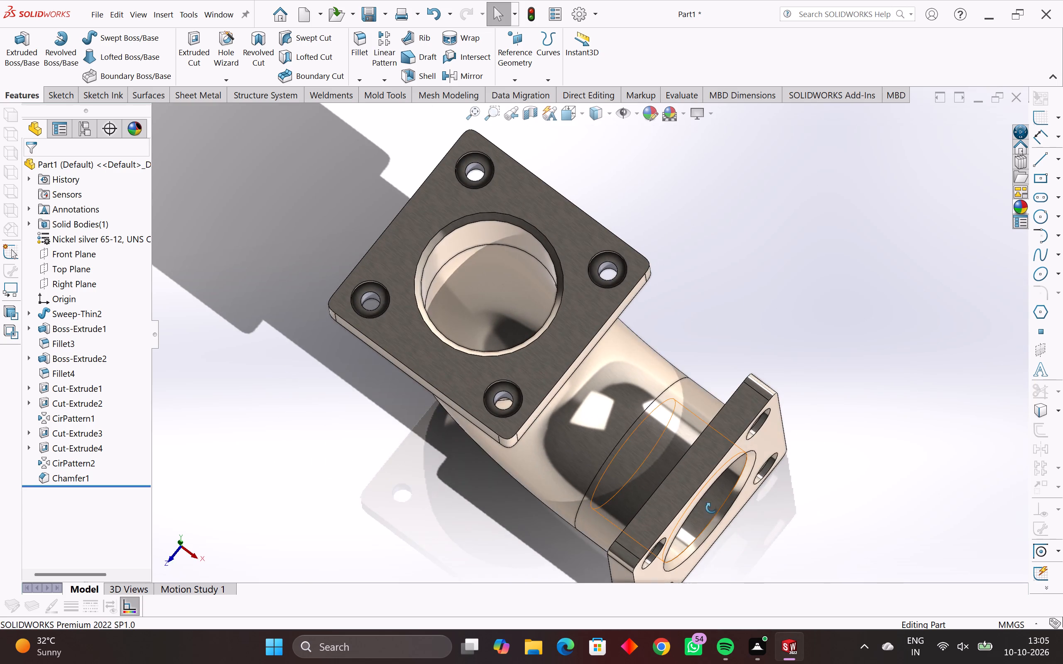
middle_click_drag(711, 508, 749, 481)
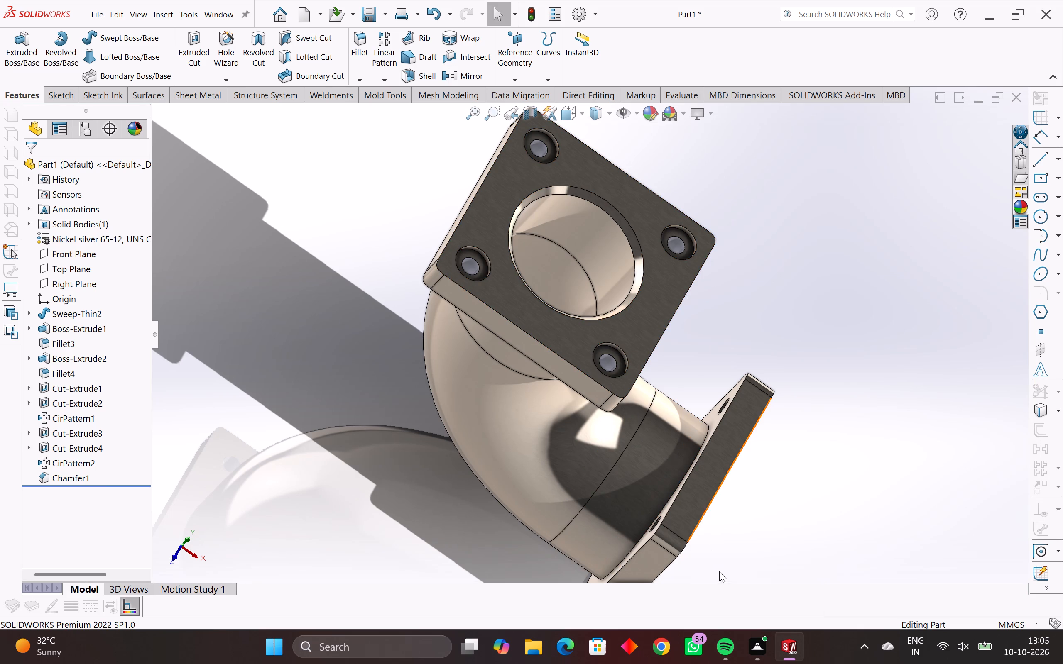
scroll(719, 571, "down", 1)
middle_click_drag(706, 545, 703, 527)
scroll(703, 528, "down", 1)
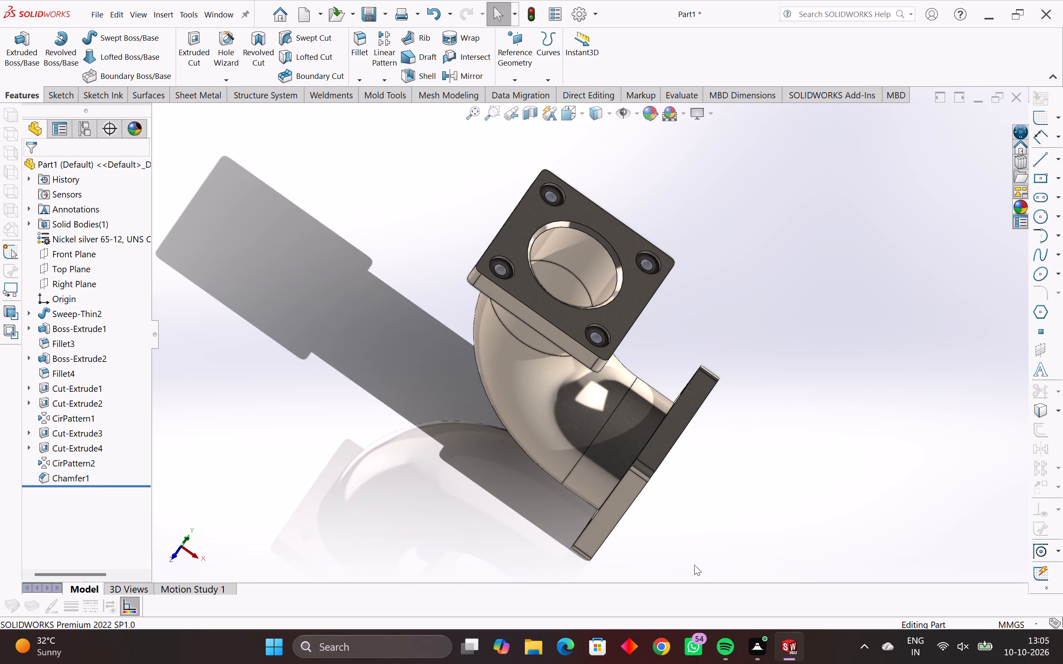
Save the part in the Documents folder under the file name 11838 OCT 10(2).
key("ctrl+s")
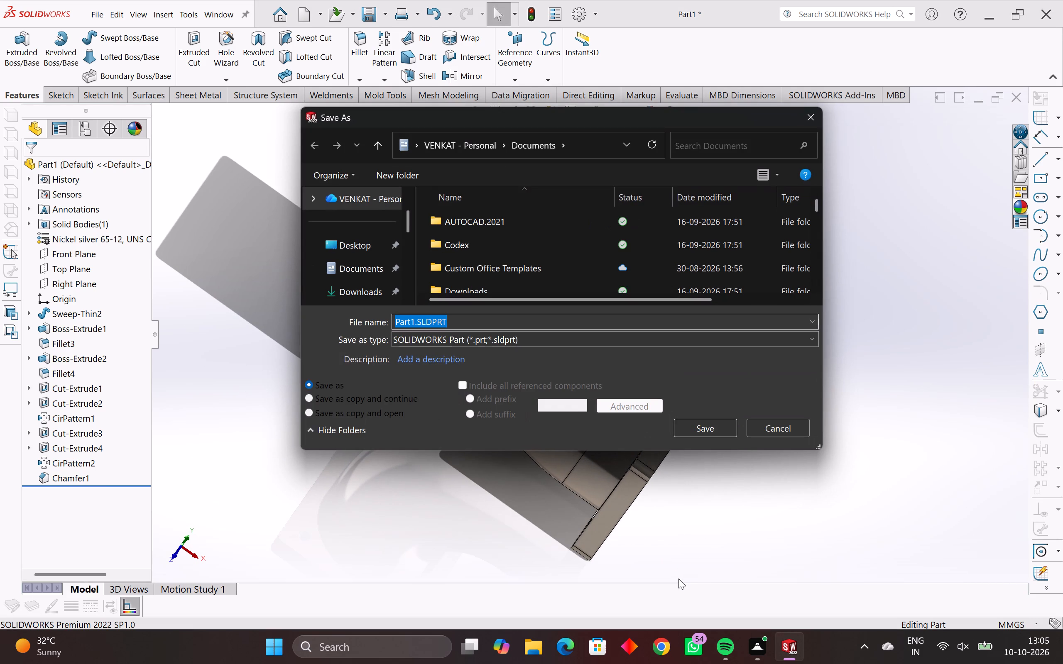
key("BackSpace")
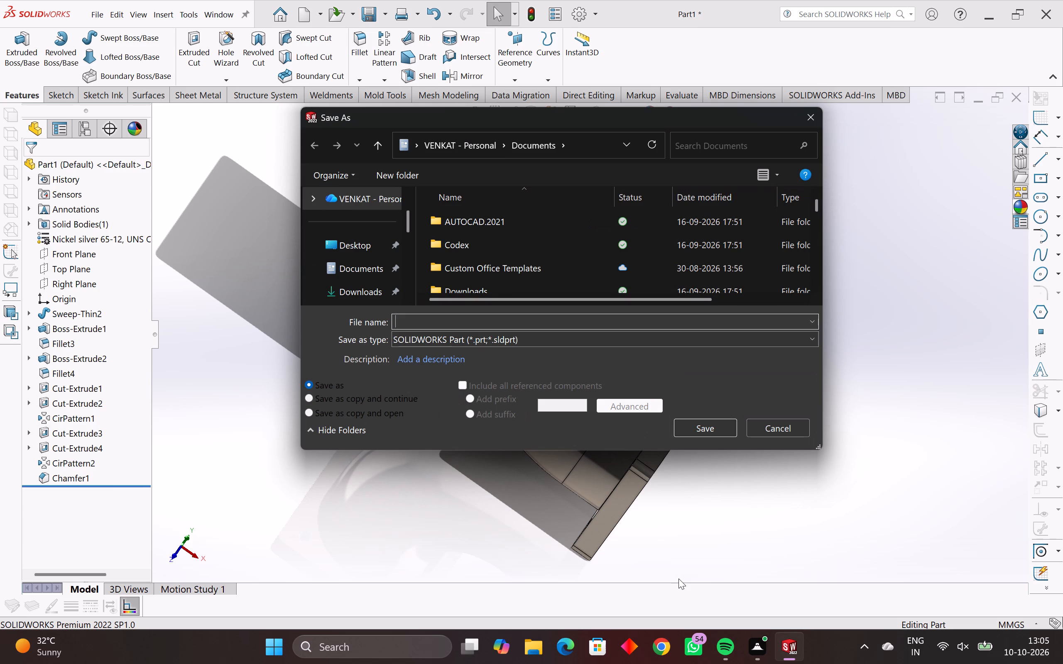
type("11838")
key("space")
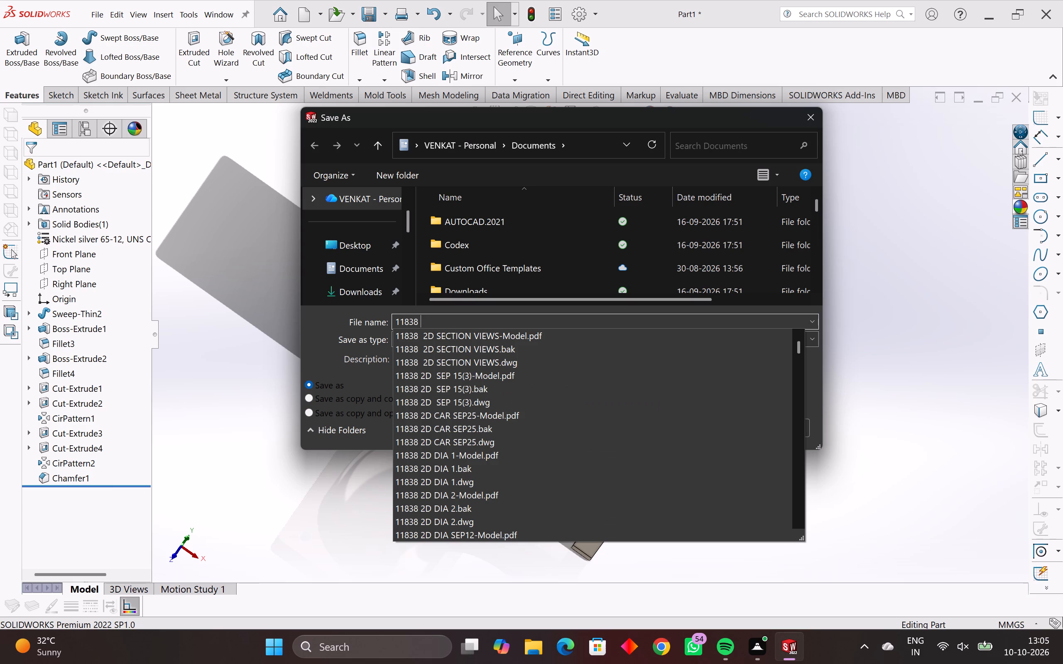
type("OCT")
key("space")
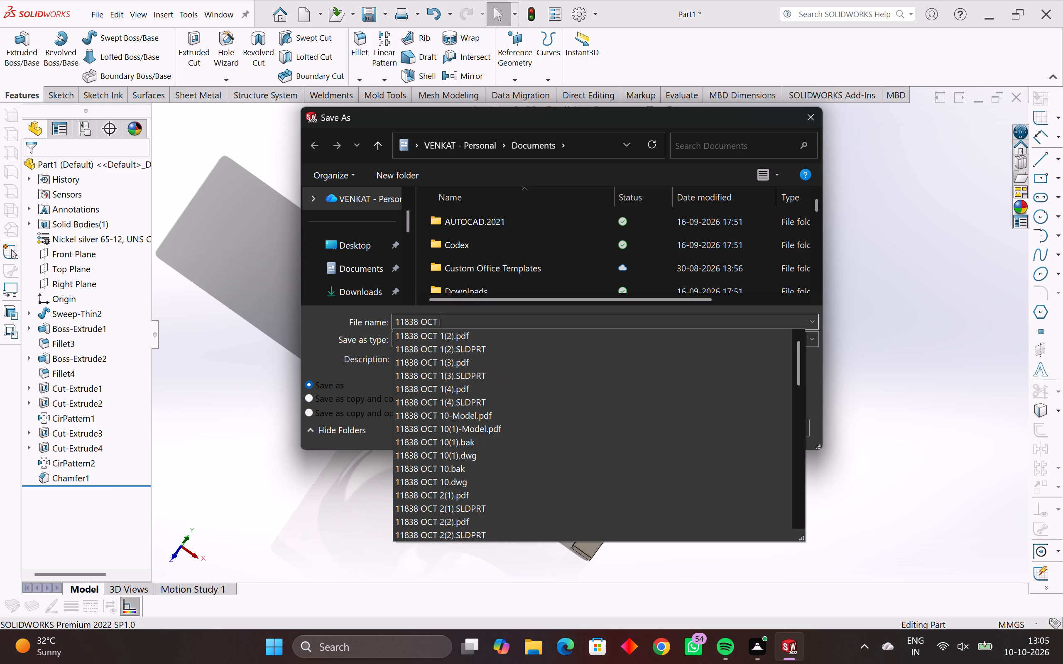
type("10")
type("(2")
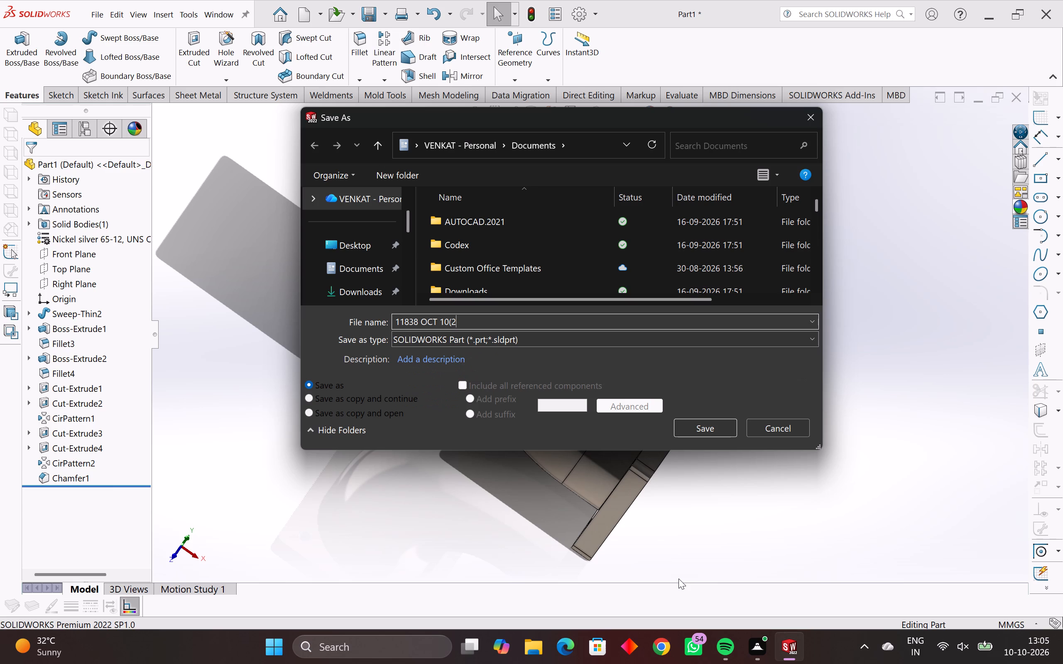
key("shift+parenright")
key("Return")
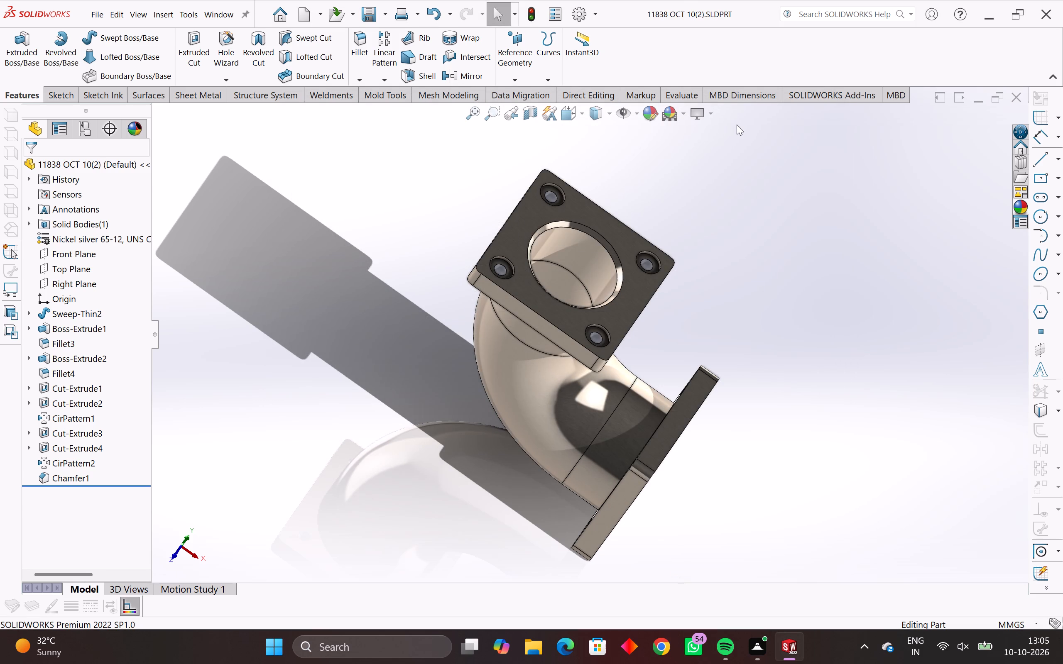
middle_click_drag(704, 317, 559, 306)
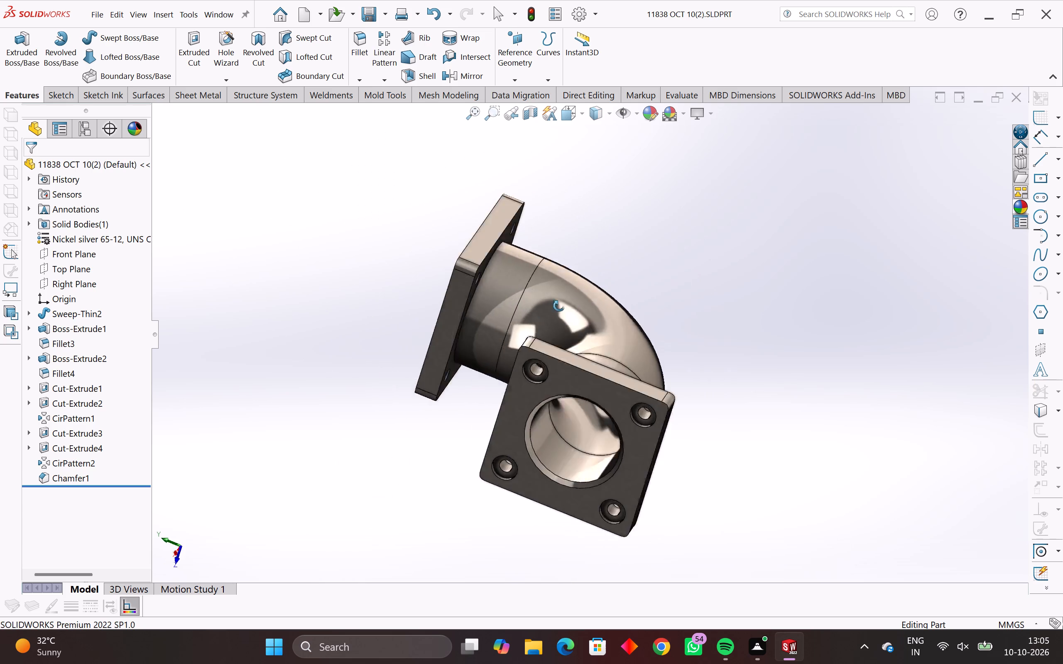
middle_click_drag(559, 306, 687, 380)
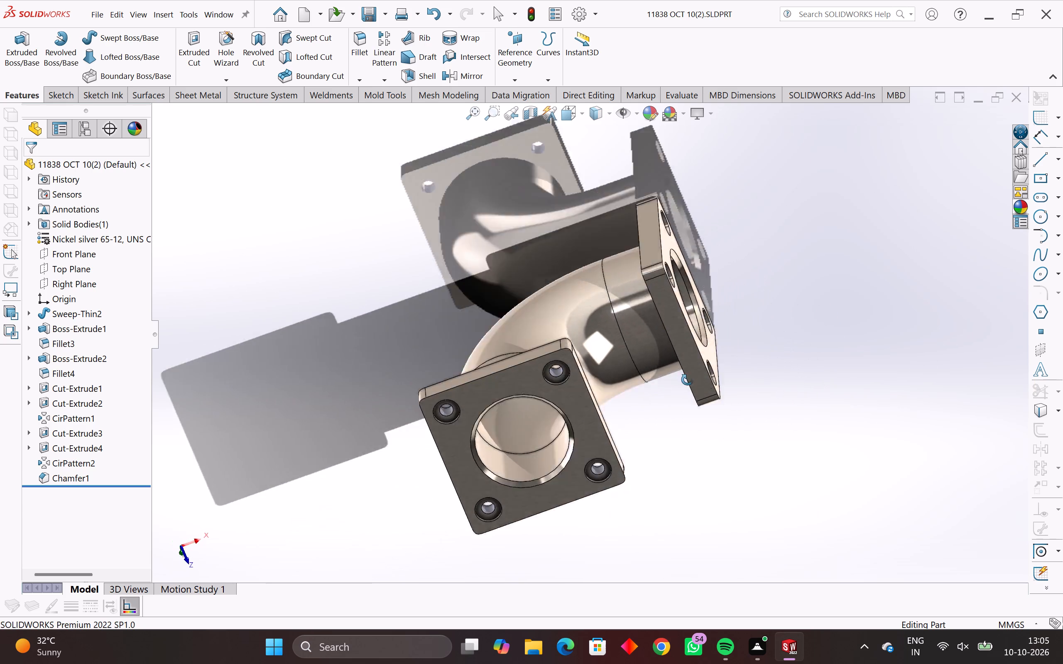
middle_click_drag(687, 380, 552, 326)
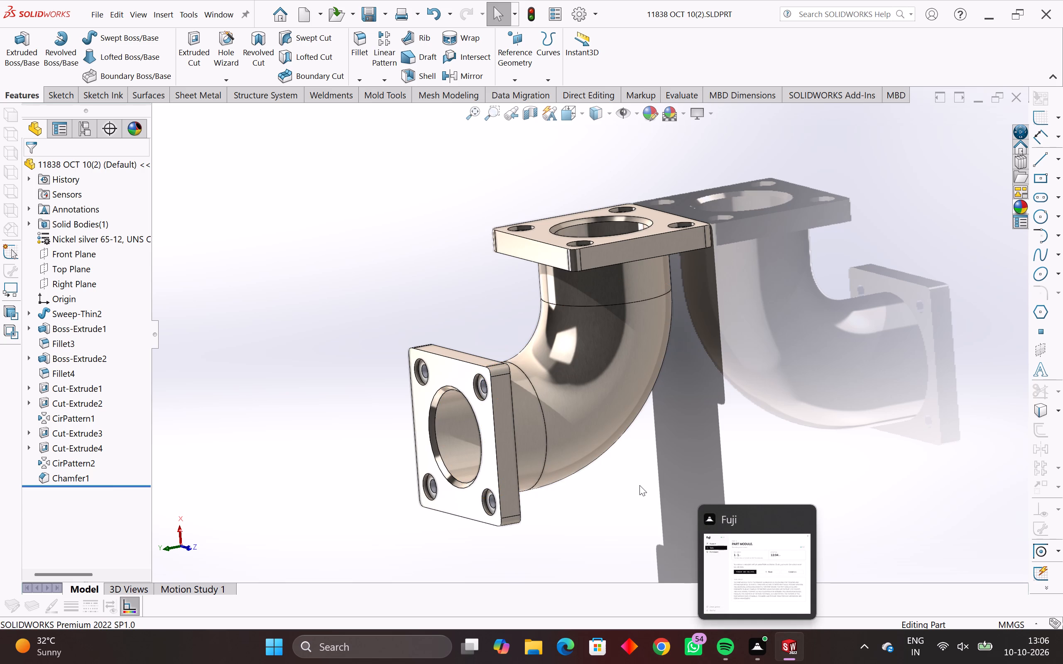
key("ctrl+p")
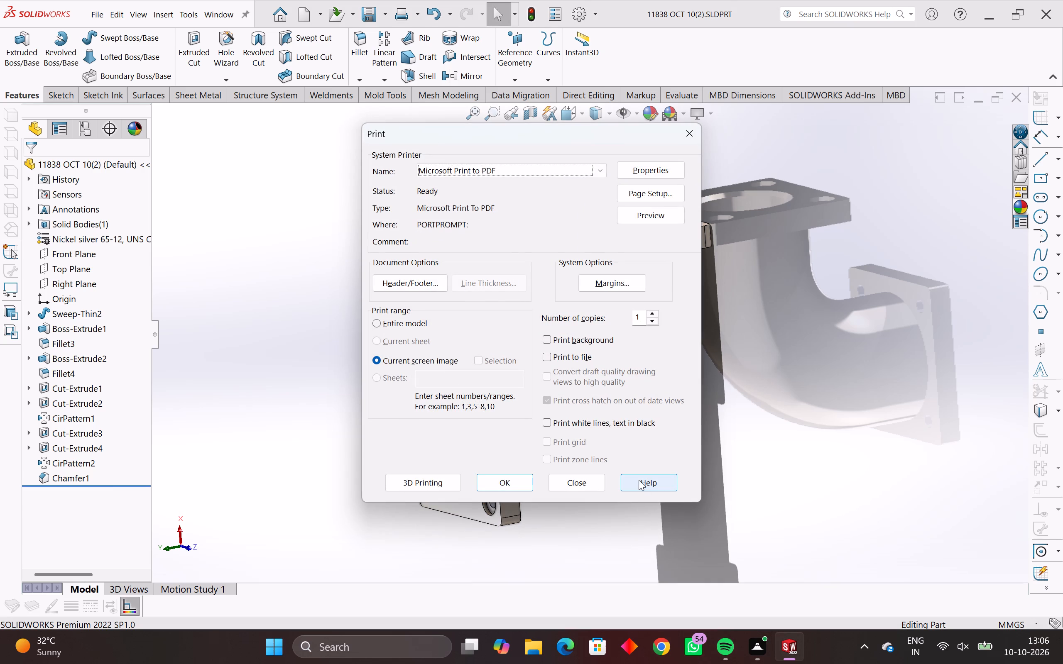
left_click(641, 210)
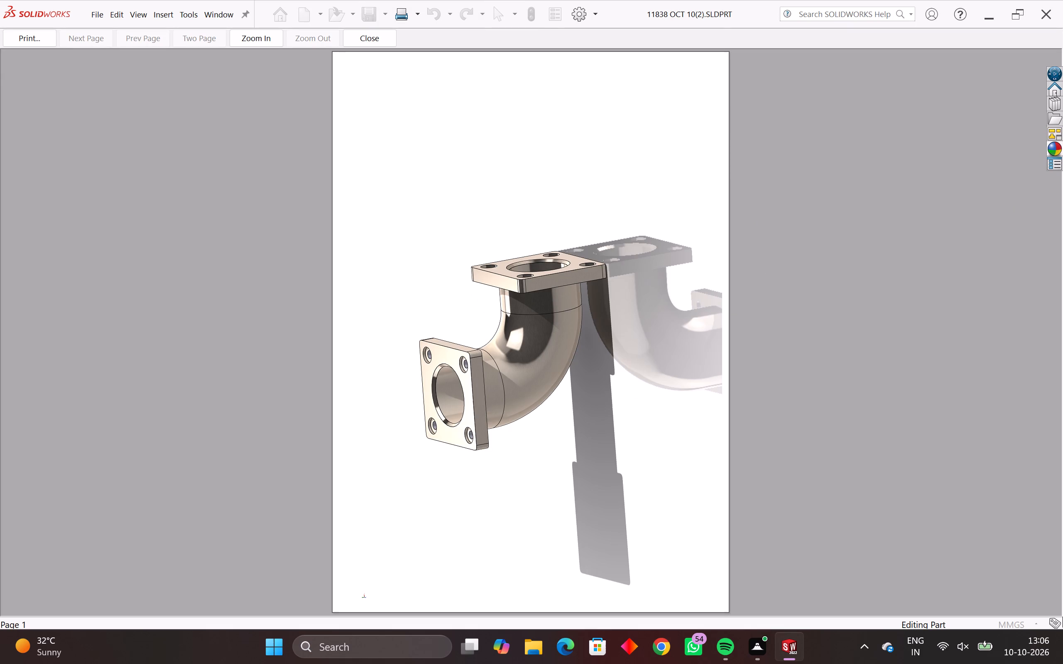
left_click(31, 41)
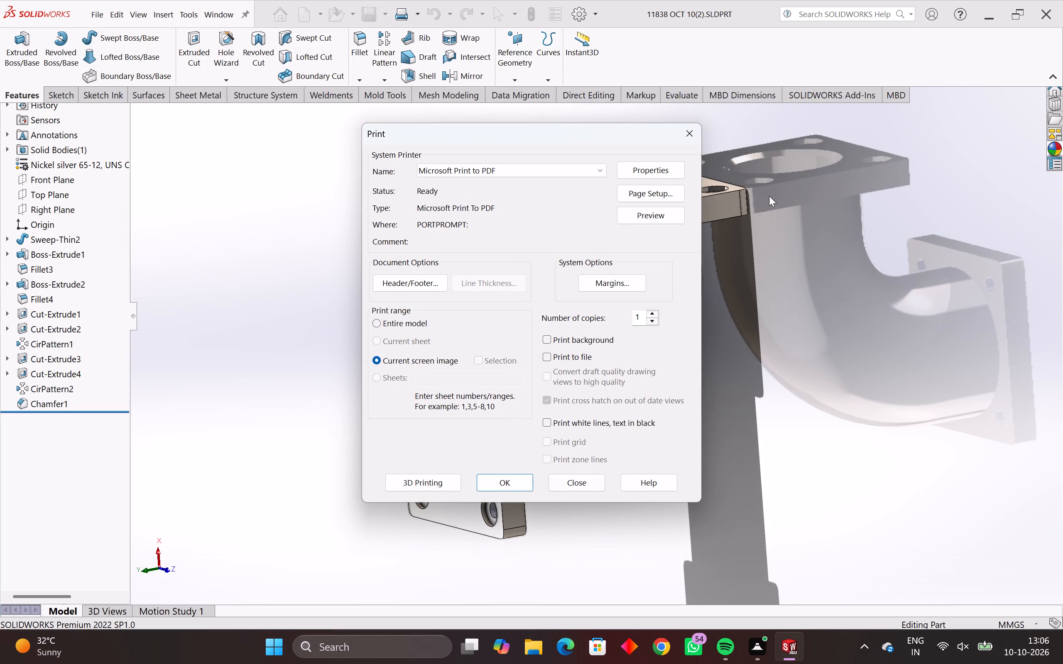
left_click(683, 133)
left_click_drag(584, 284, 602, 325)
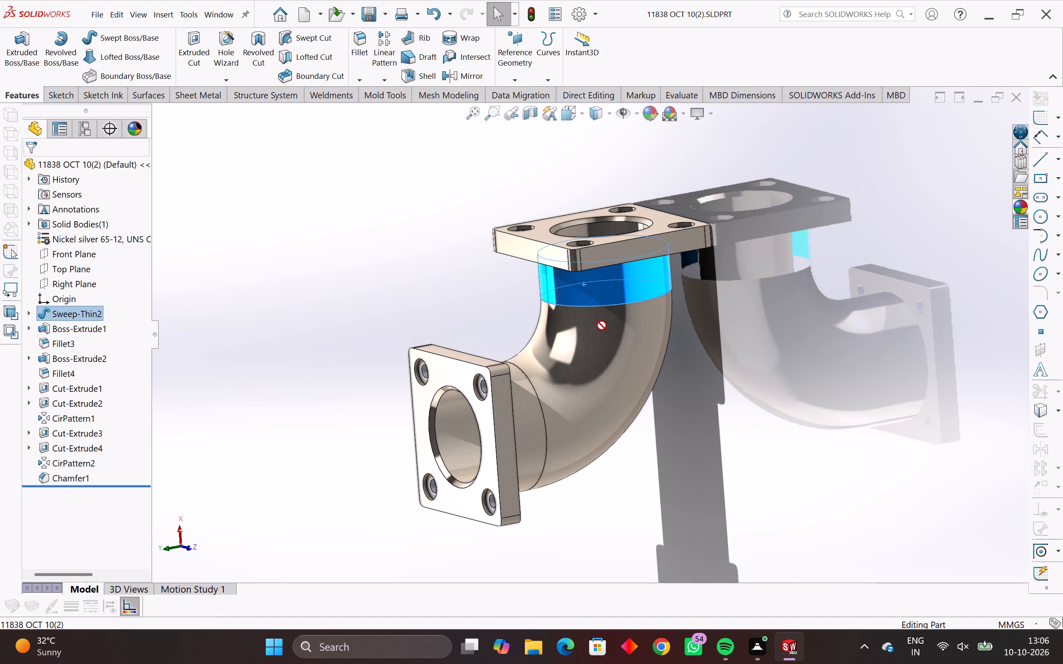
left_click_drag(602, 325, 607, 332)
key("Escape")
Set an angled view showing both flange openings with the elbow's full reflection, and preview it as a printed page.
middle_click_drag(610, 331, 624, 362)
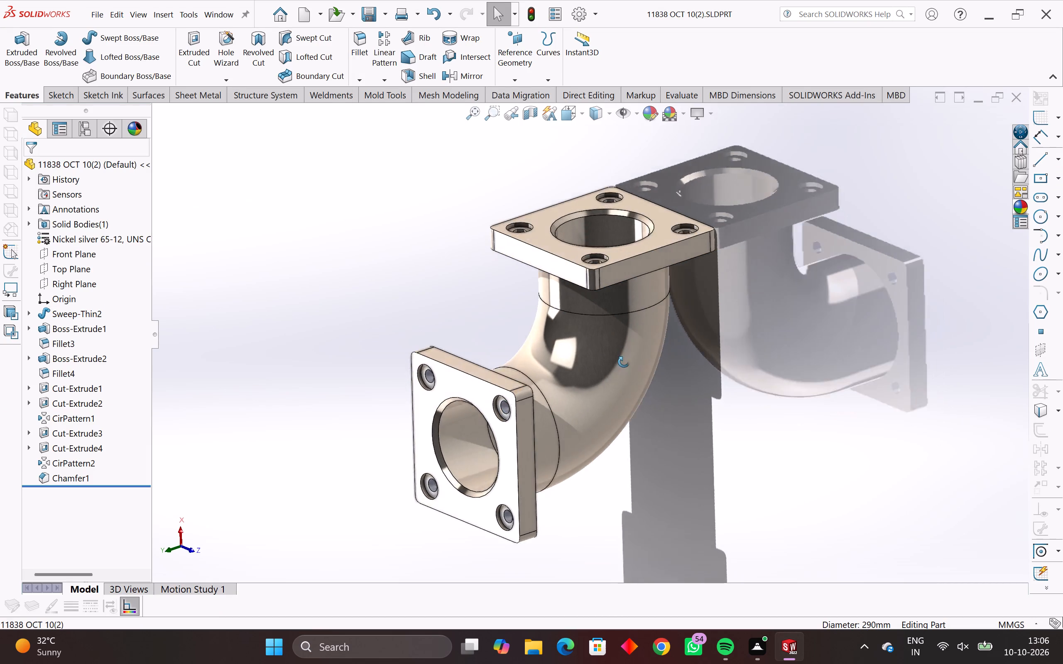
middle_click_drag(624, 362, 605, 441)
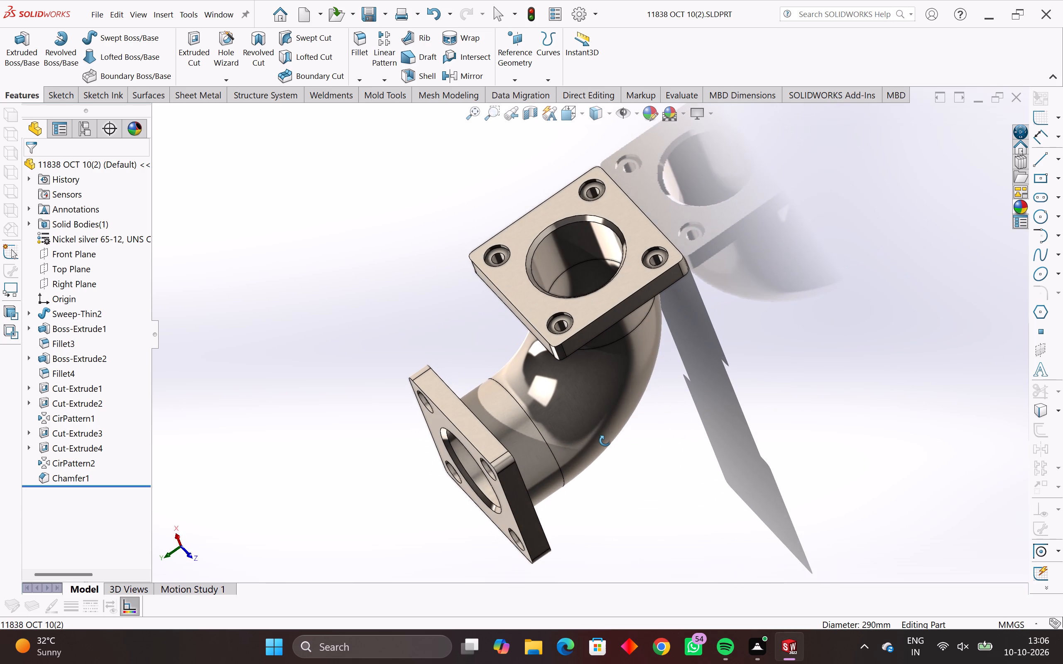
middle_click_drag(605, 441, 583, 429)
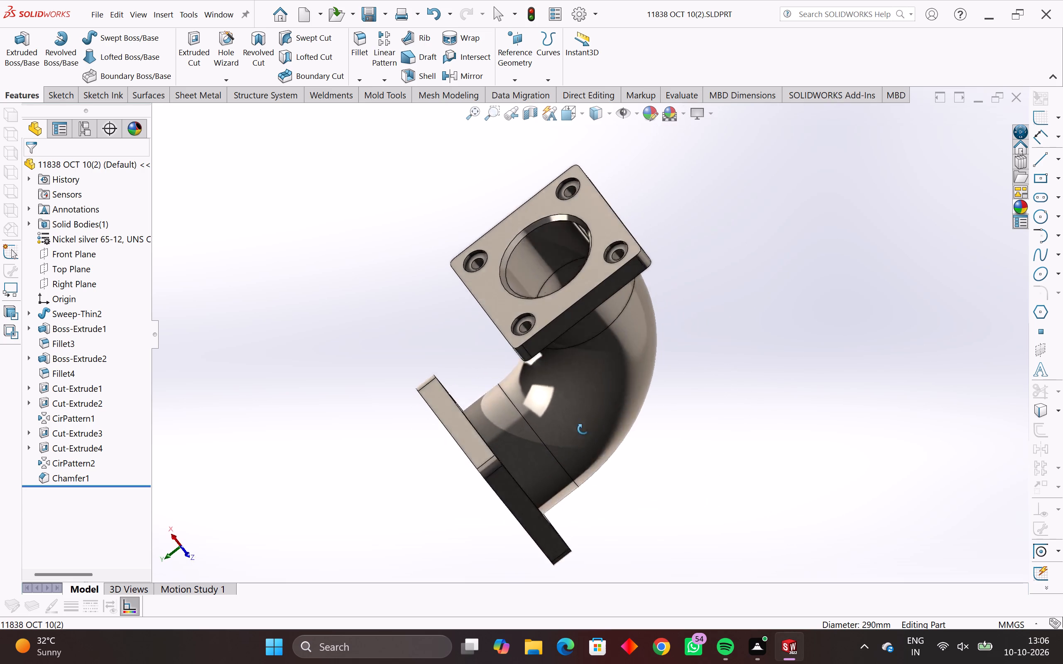
middle_click_drag(583, 429, 625, 386)
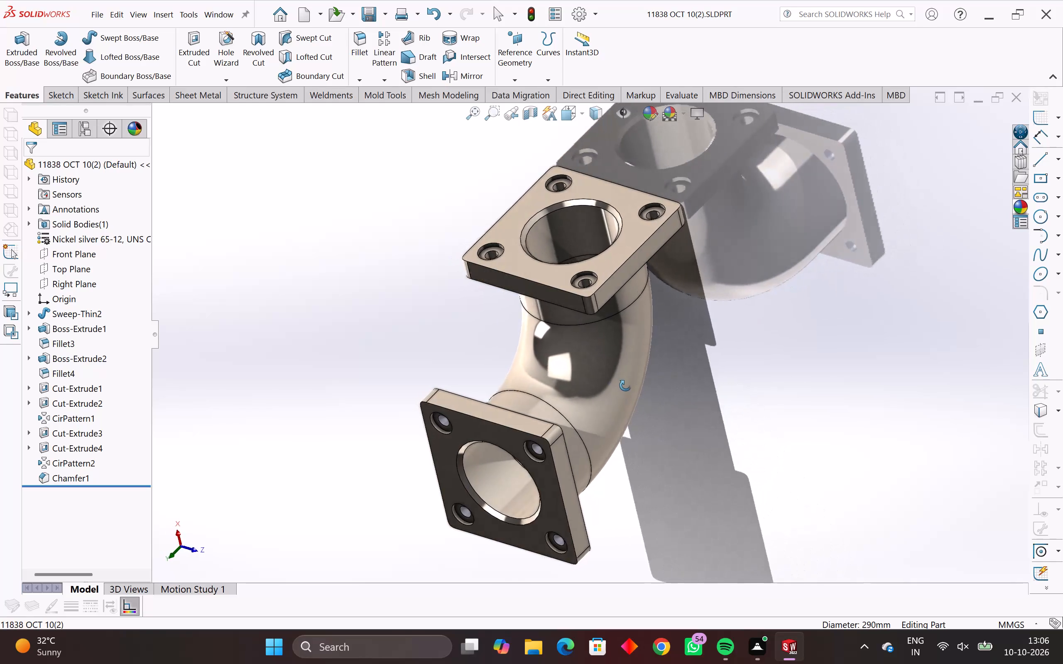
middle_click_drag(625, 386, 650, 389)
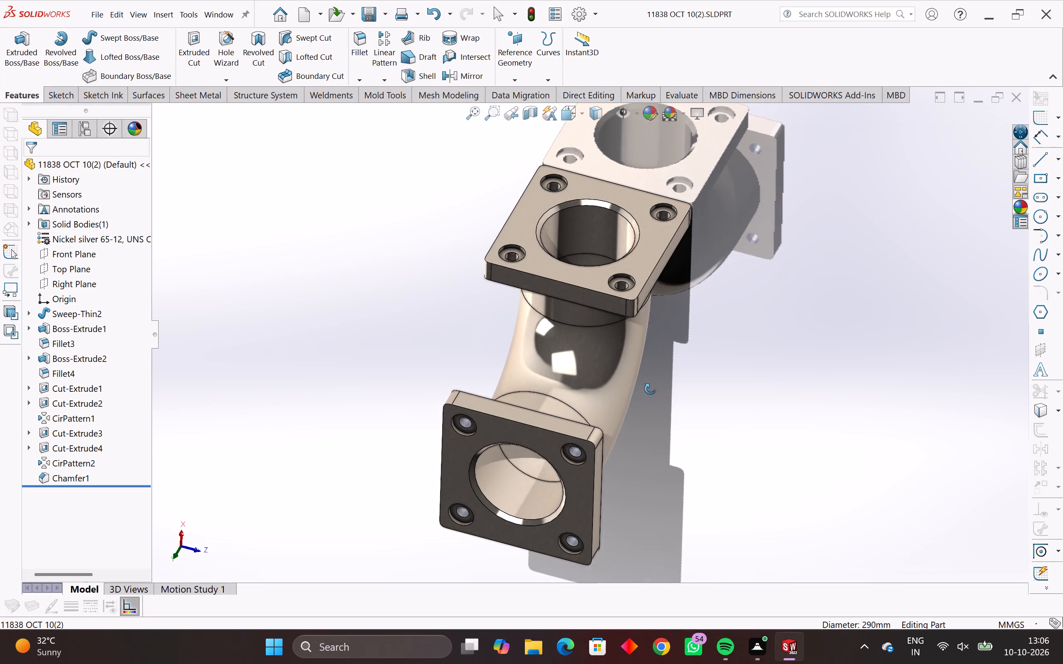
middle_click_drag(650, 389, 641, 357)
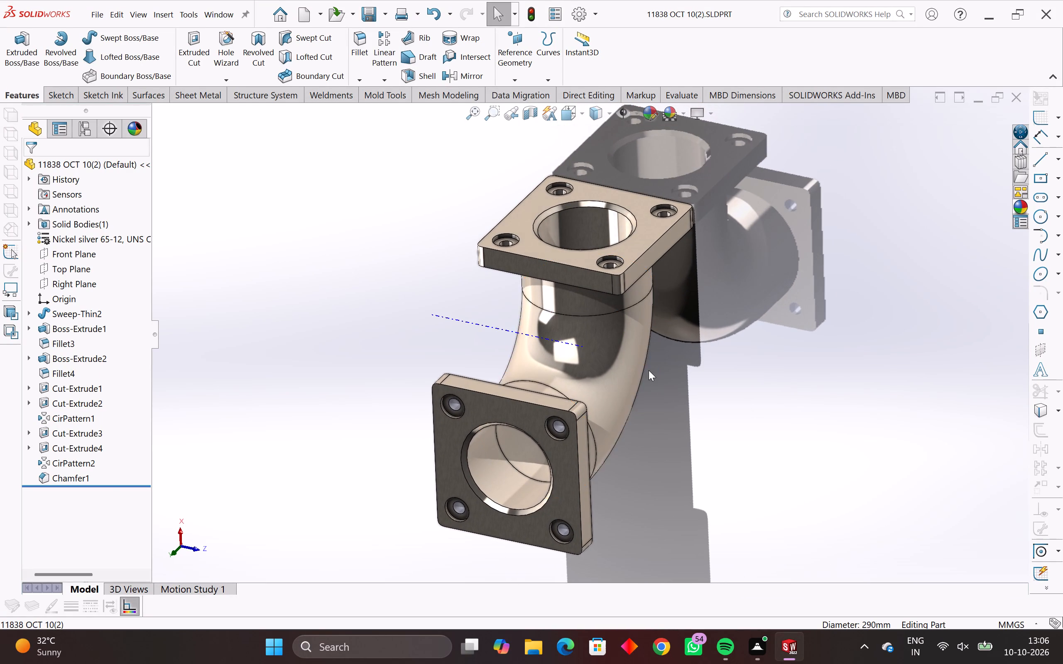
middle_click_drag(649, 370, 611, 391)
scroll(611, 391, "down", 1)
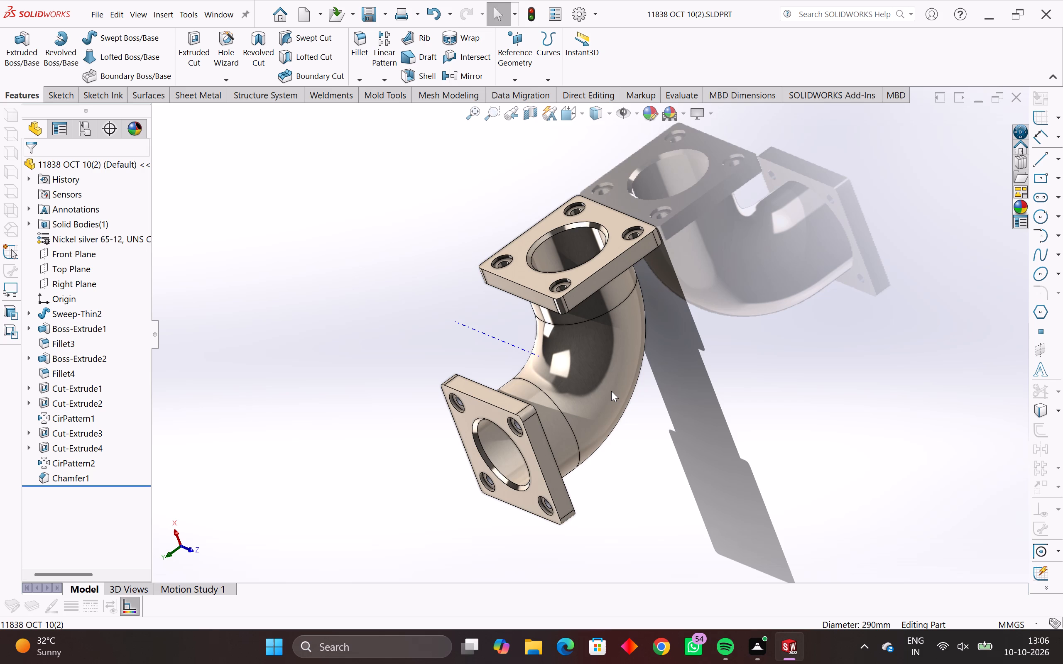
left_click(1027, 523)
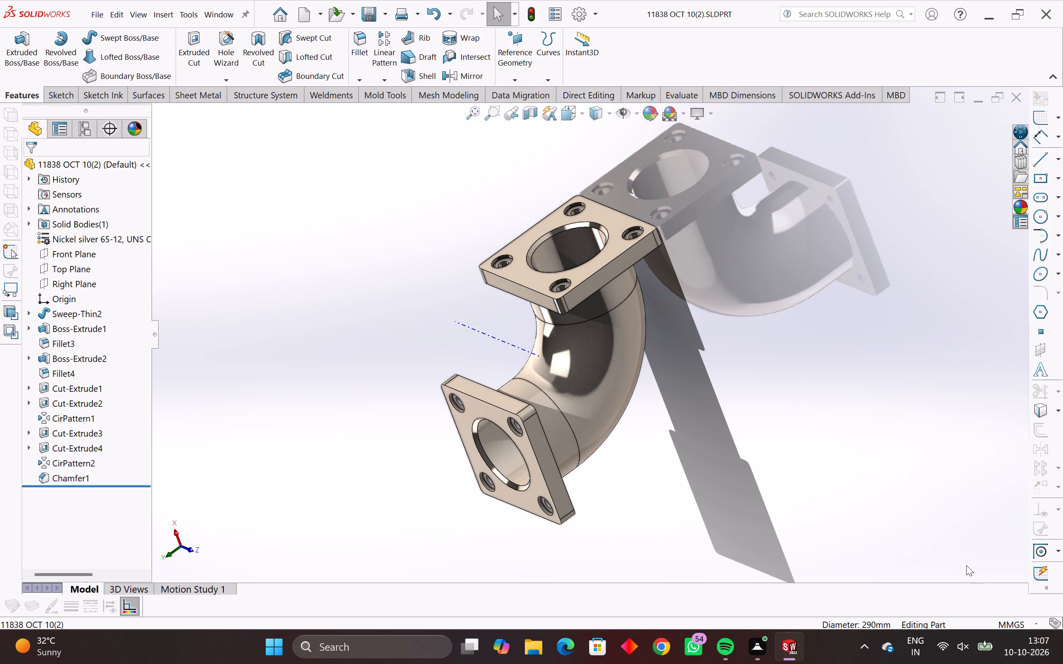
key("ctrl+p")
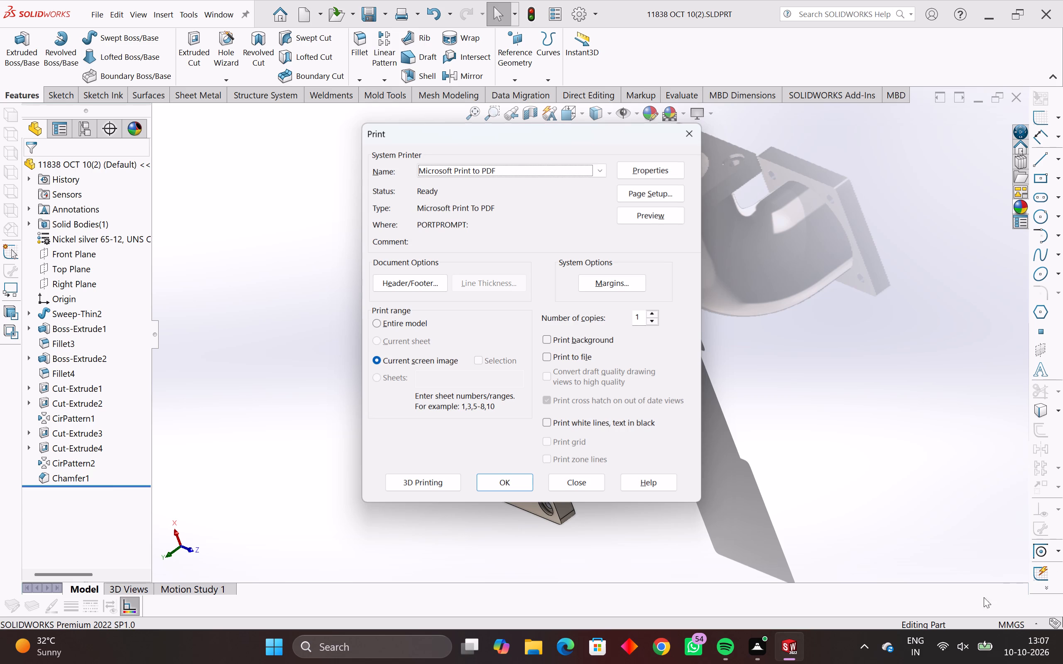
left_click(667, 224)
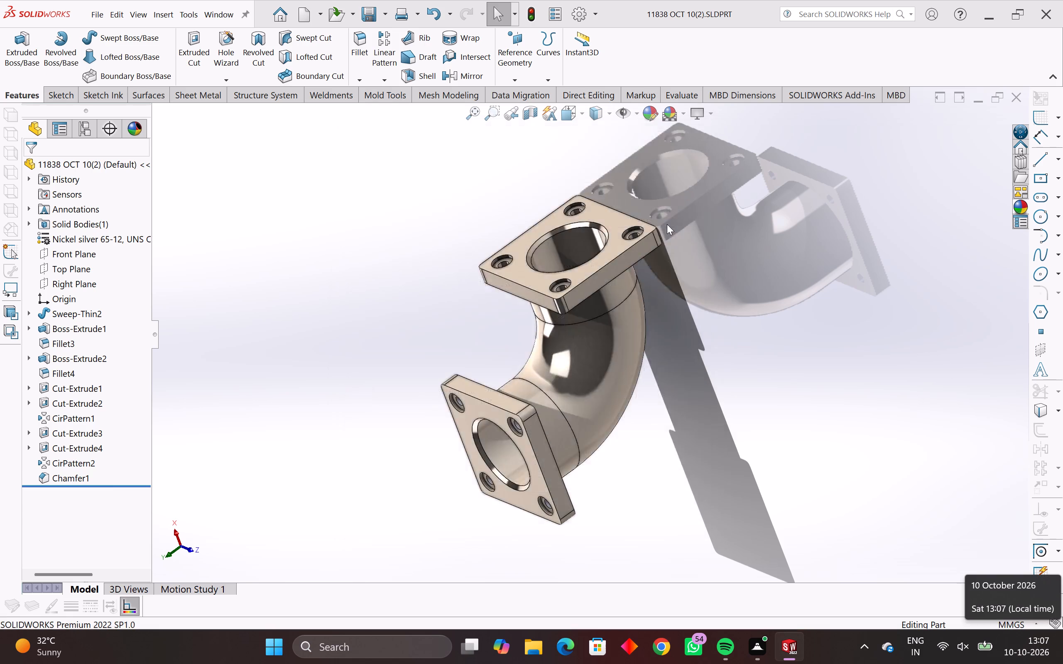
scroll(531, 350, "up", 1)
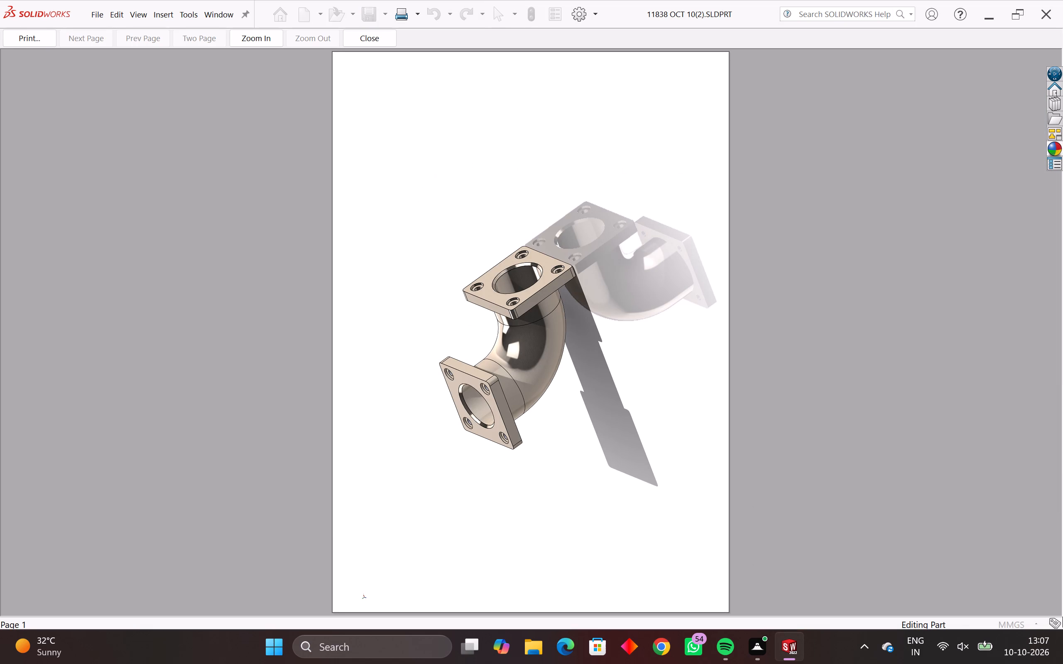
scroll(517, 334, "up", 1)
Print the current screen image with Microsoft Print to PDF, saving it in Documents as 11838 OCT 10(2).
left_click(19, 39)
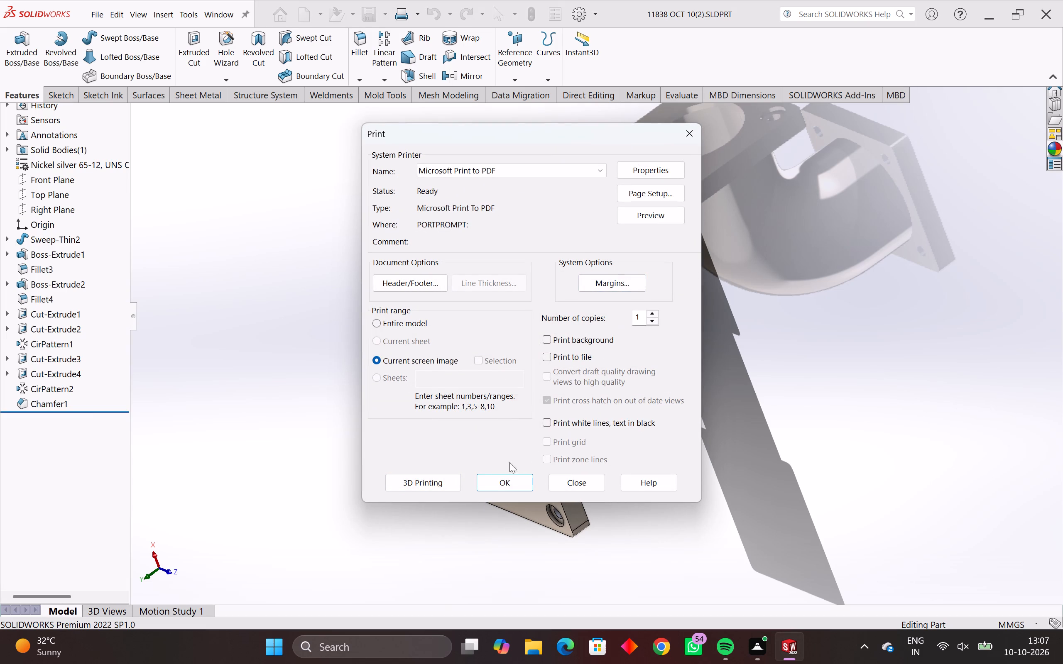
left_click(496, 482)
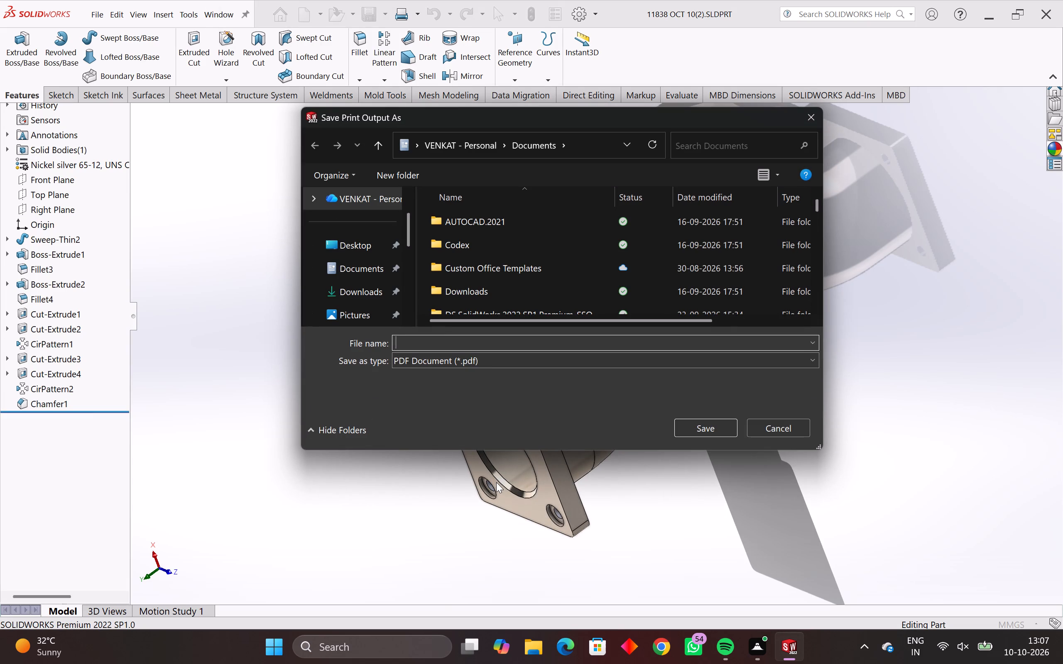
type("11838 O")
type("CT")
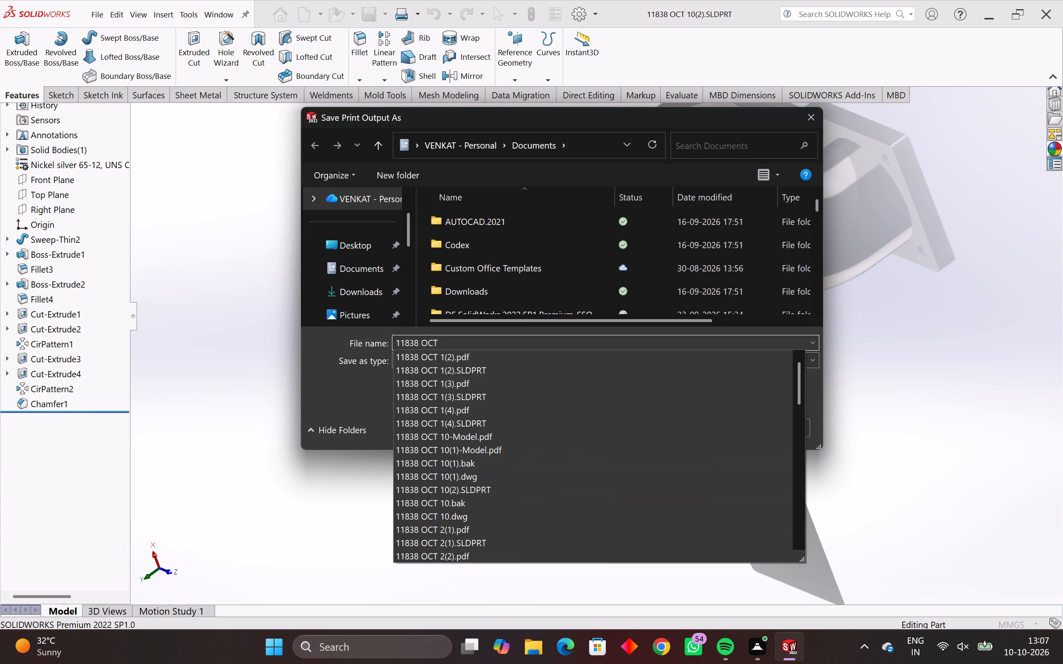
key("space")
key("1")
key("0")
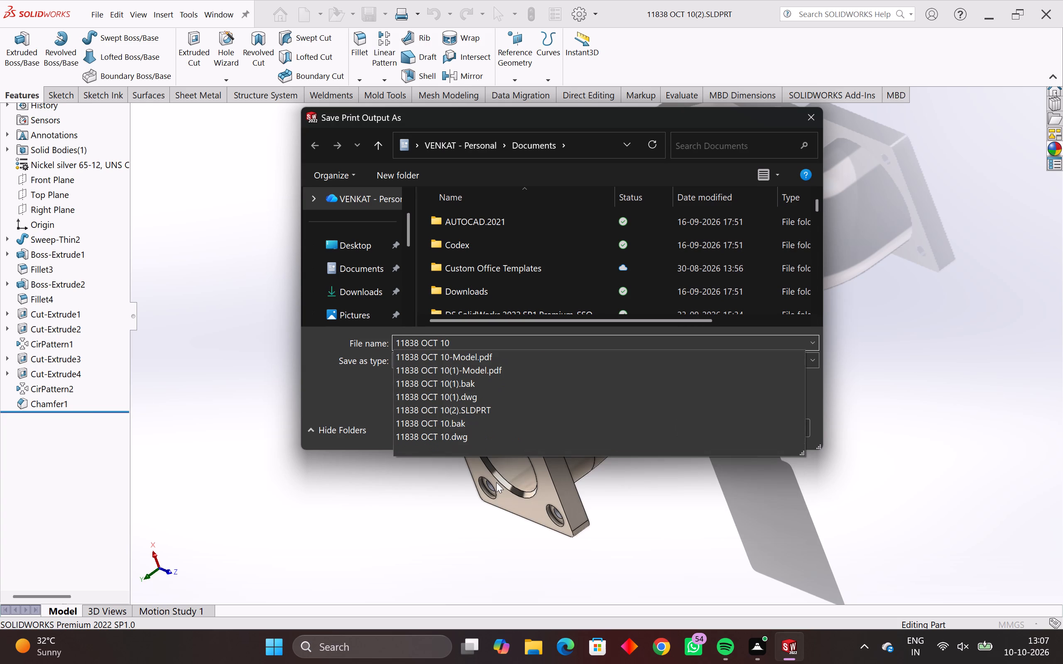
key("shift+parenleft")
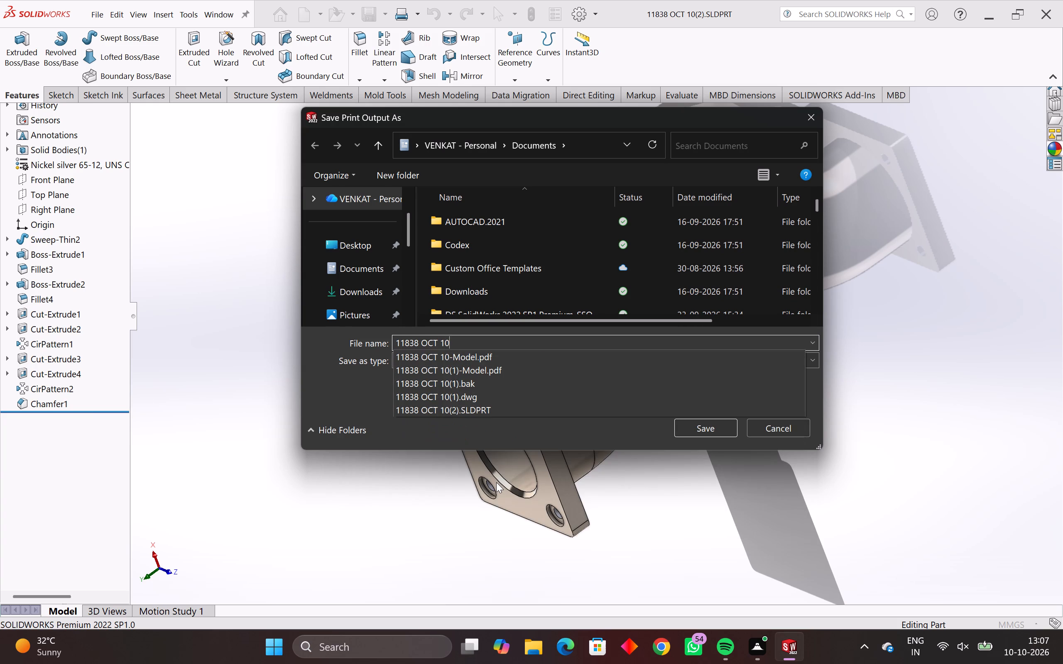
key("2")
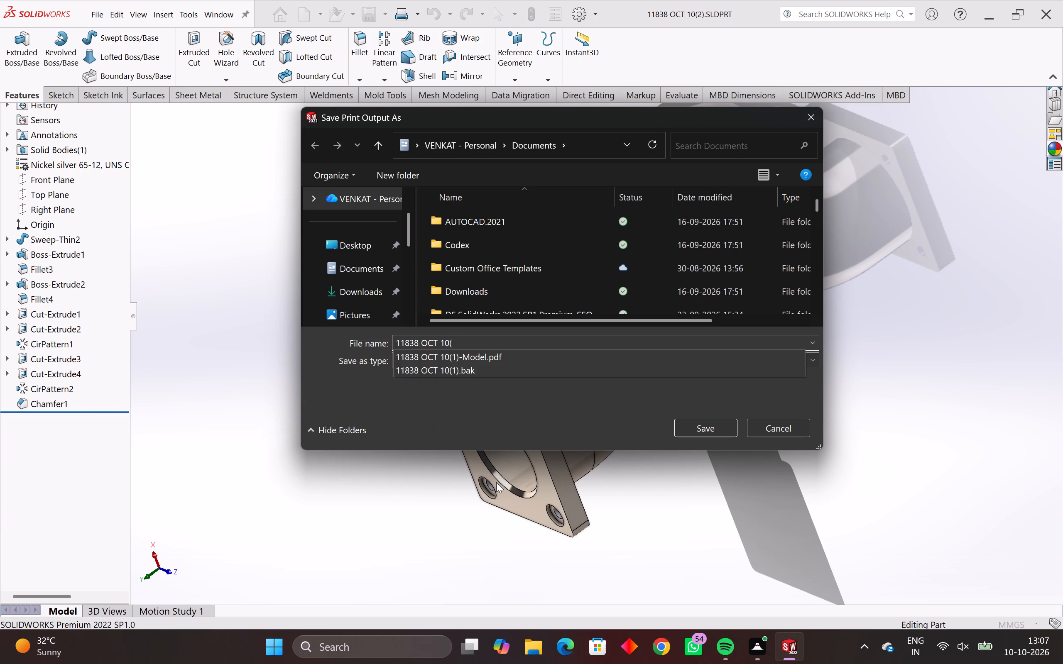
key("shift+parenright")
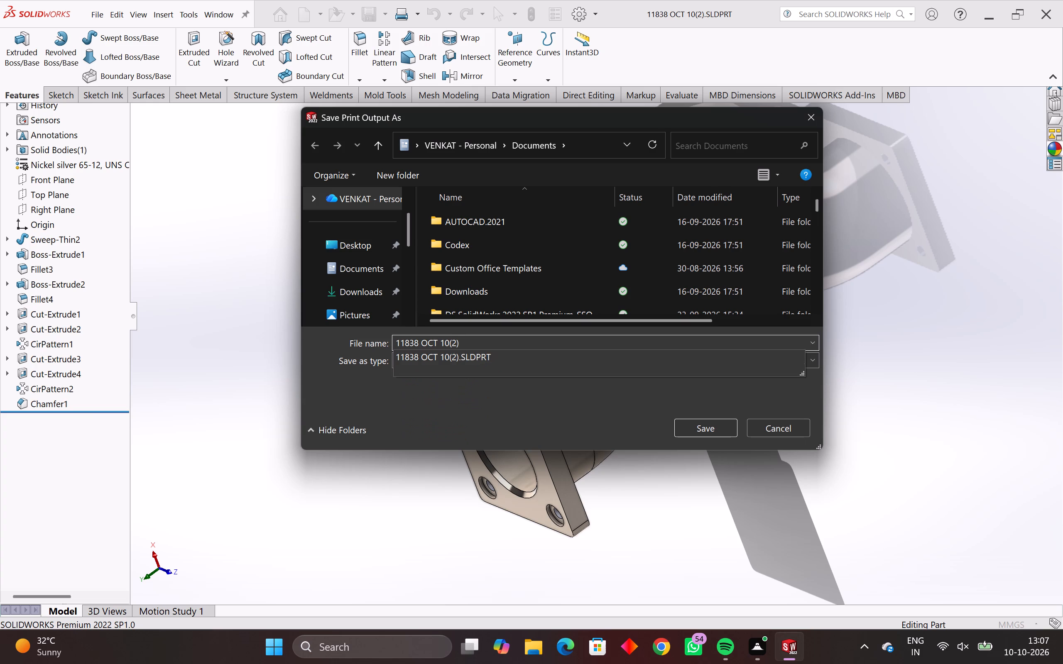
key("Return")
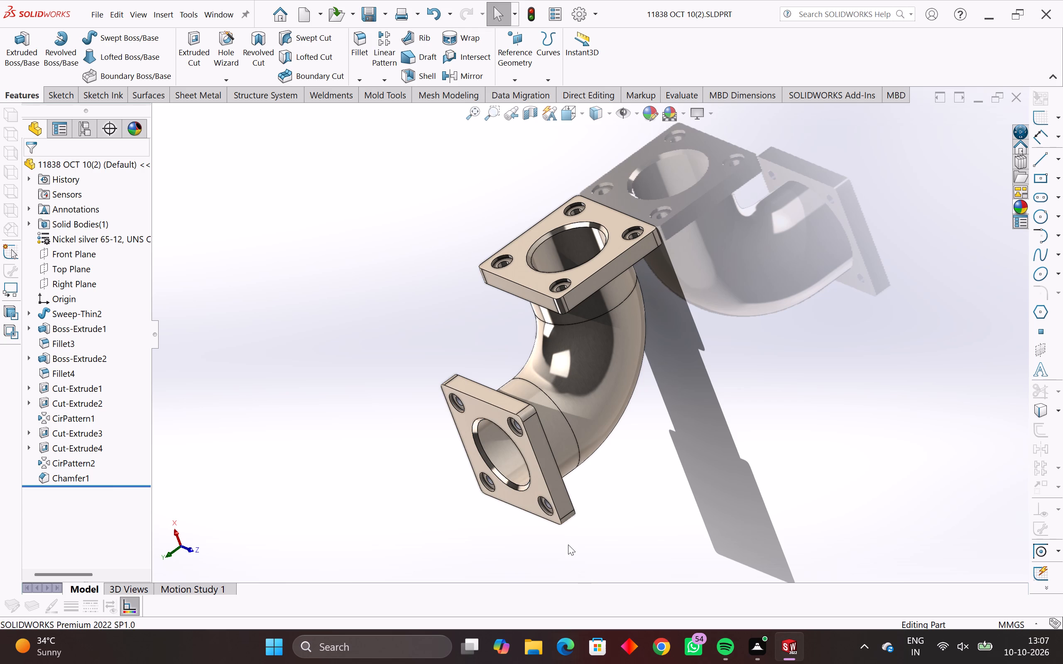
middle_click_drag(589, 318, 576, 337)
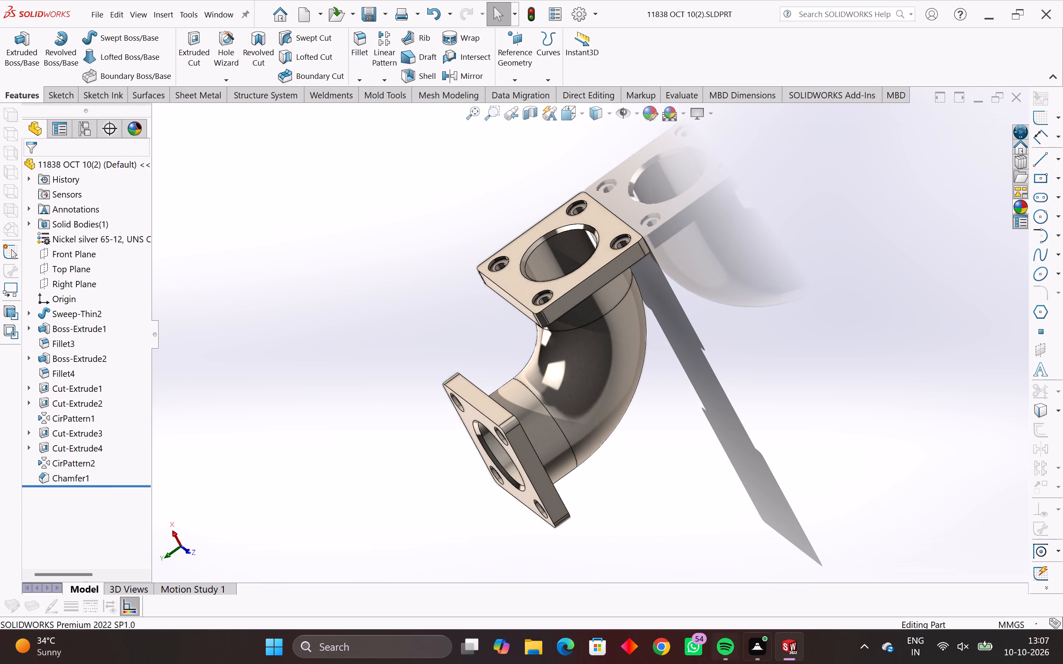